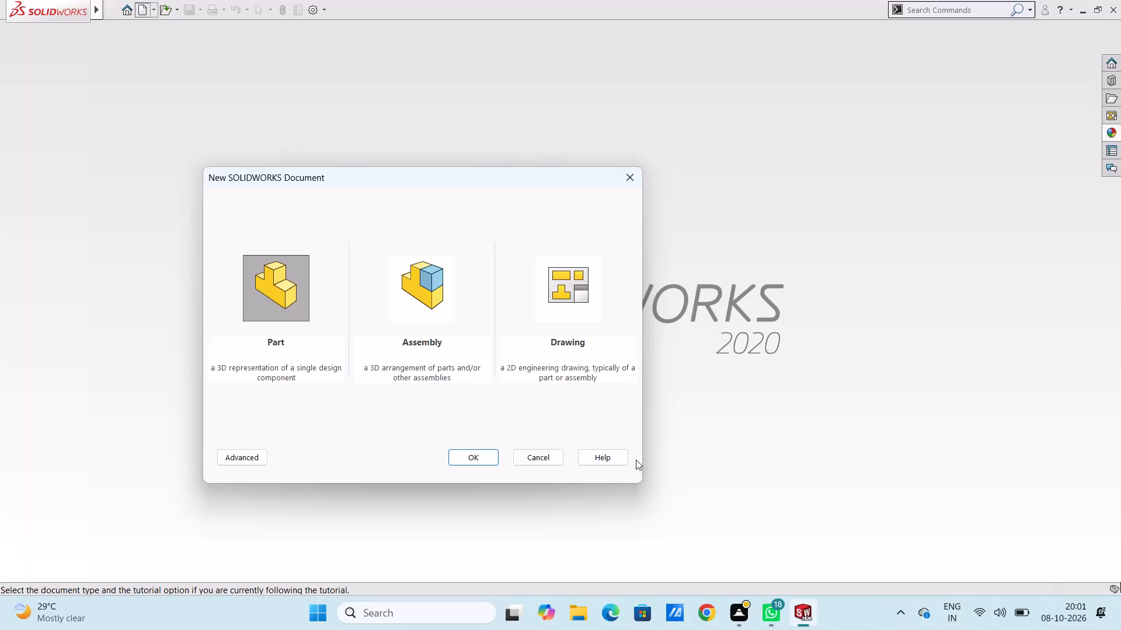
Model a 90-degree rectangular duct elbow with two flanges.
Create a new part document.
click(477, 456)
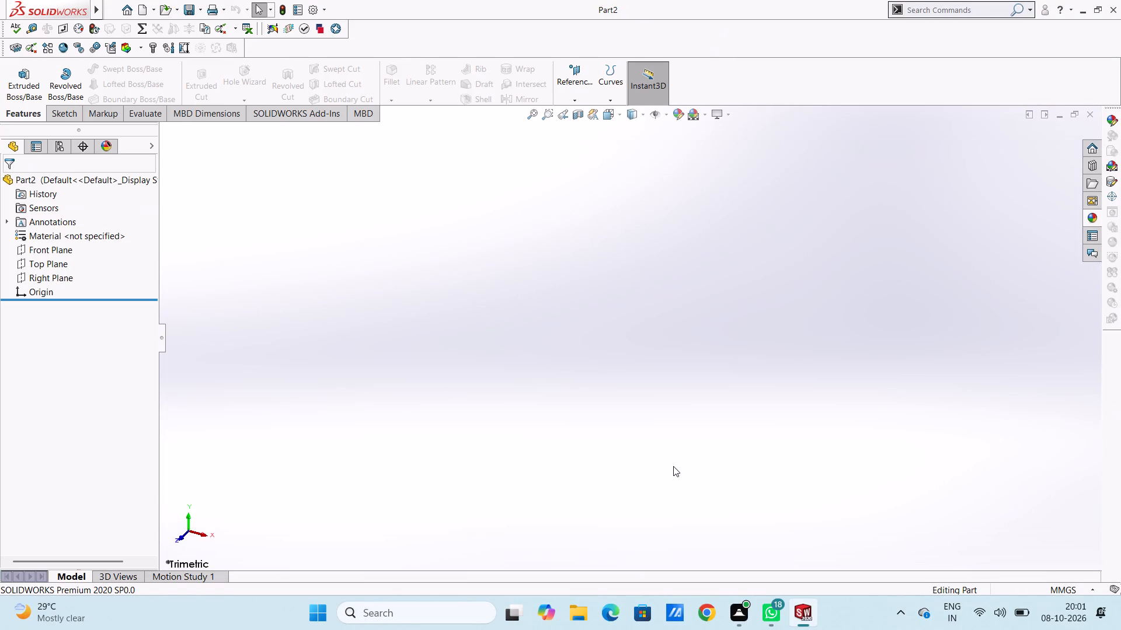
Start a sketch on the Right Plane and draw a center rectangle at the origin, 24 mm high and 29 mm wide.
click(52, 273)
click(65, 253)
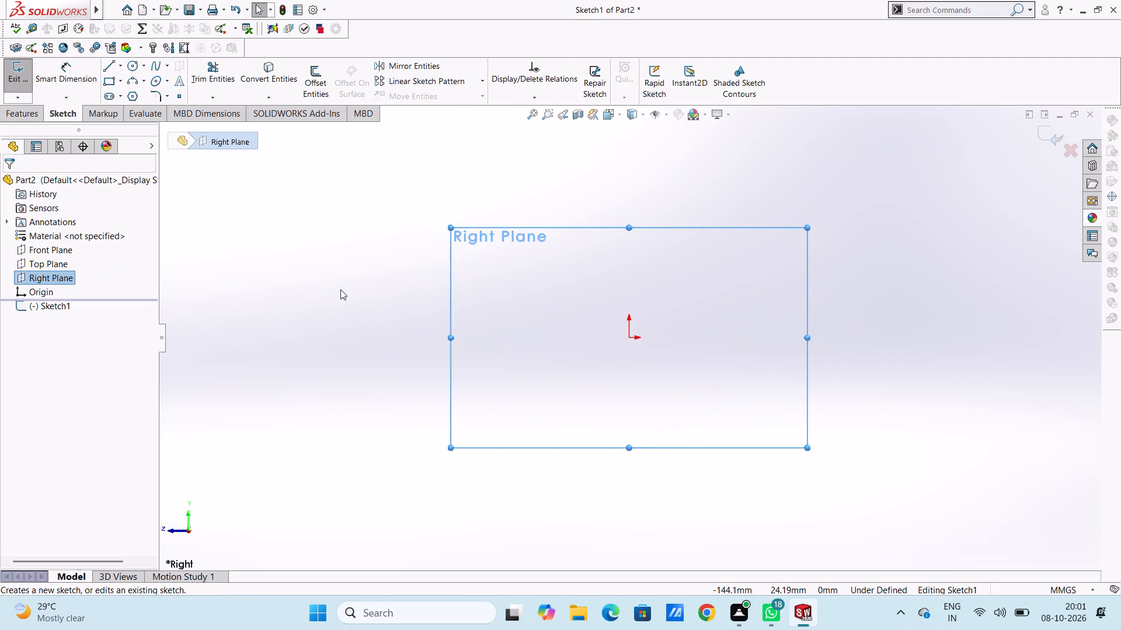
click(340, 289)
scroll(708, 332, down, 1)
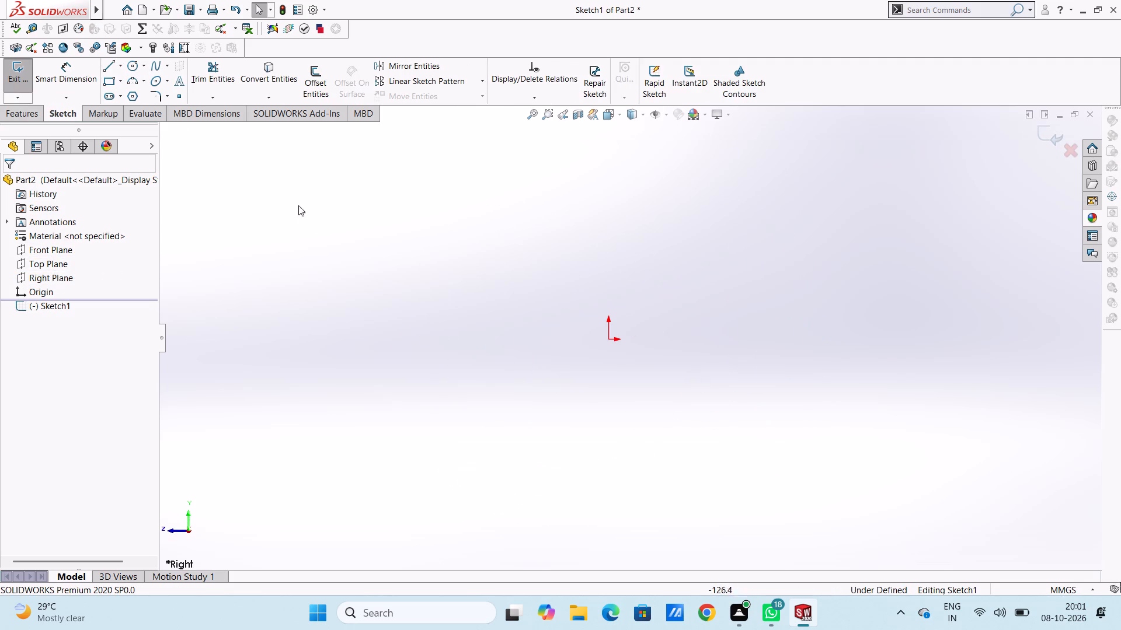
click(120, 76)
click(117, 114)
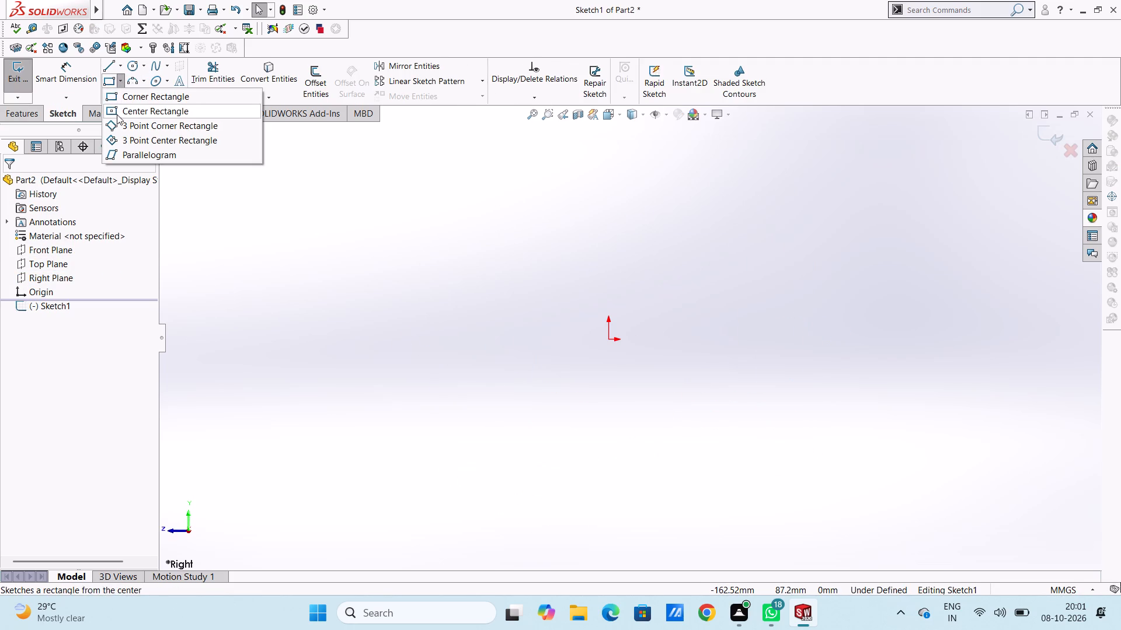
click(610, 338)
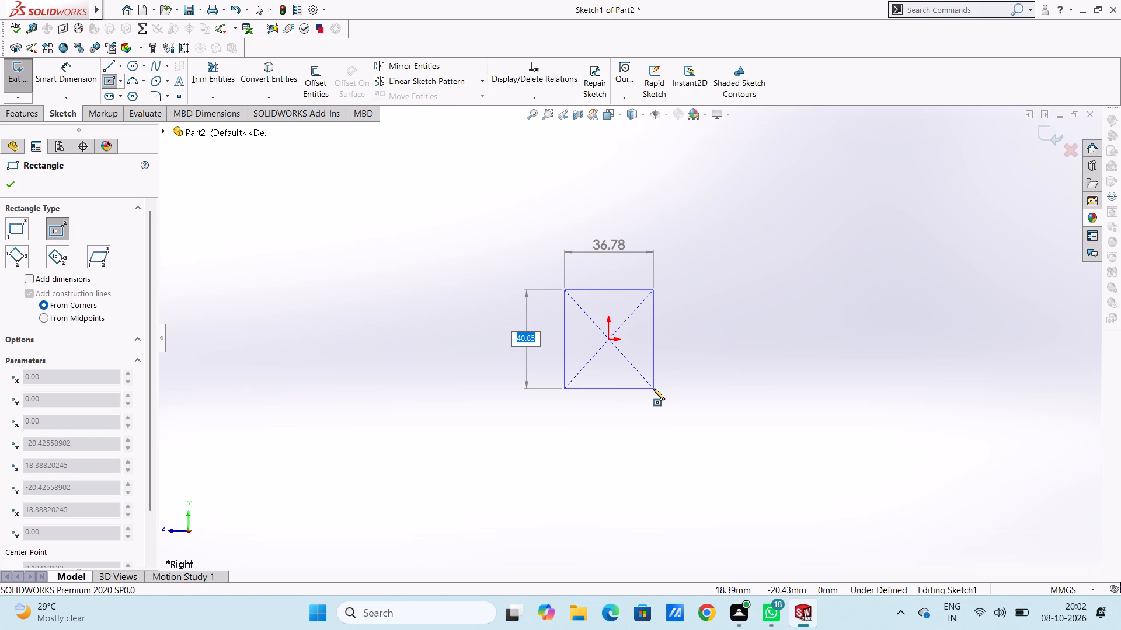
text(24)
key(Return)
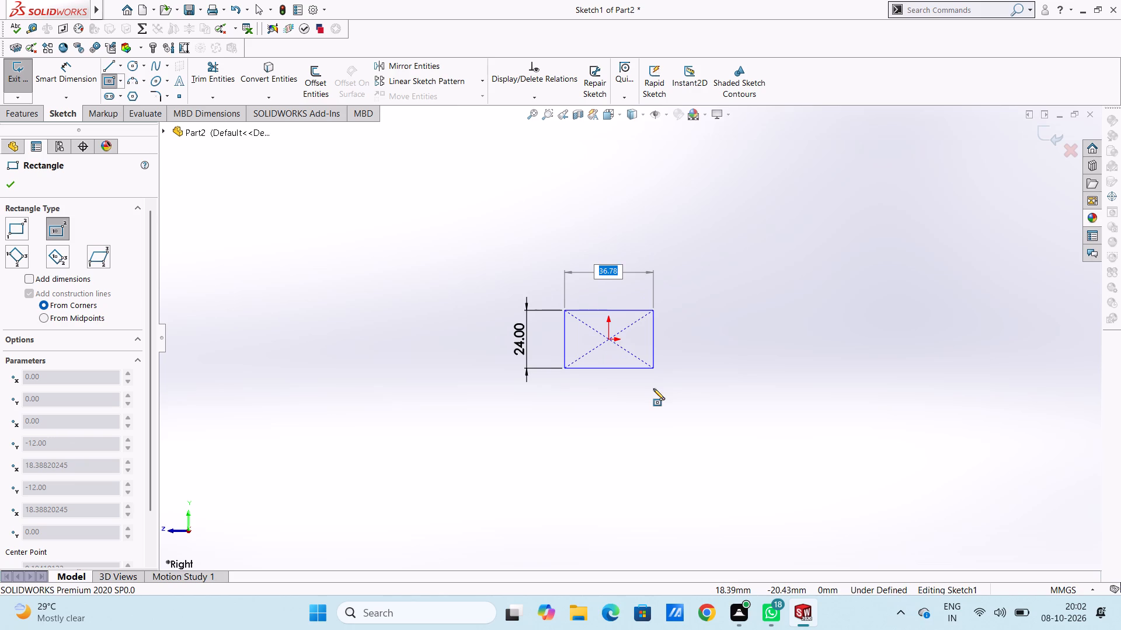
text(29)
key(Return)
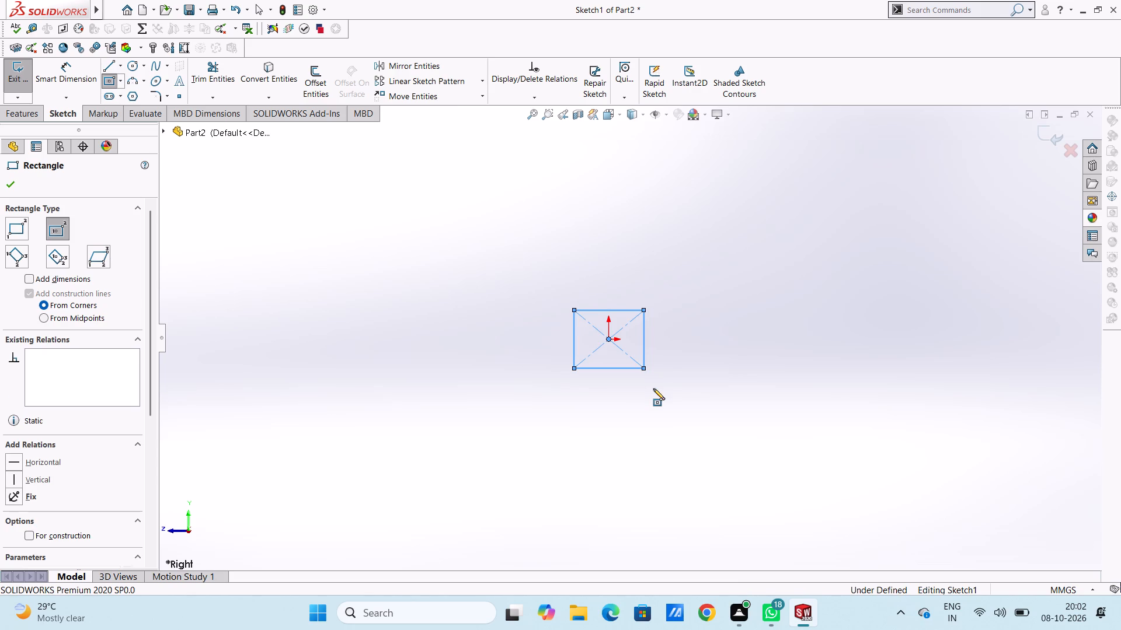
click(12, 182)
Add smart dimensions of 24 mm to the rectangle's vertical side and 29 mm to its horizontal side.
click(61, 68)
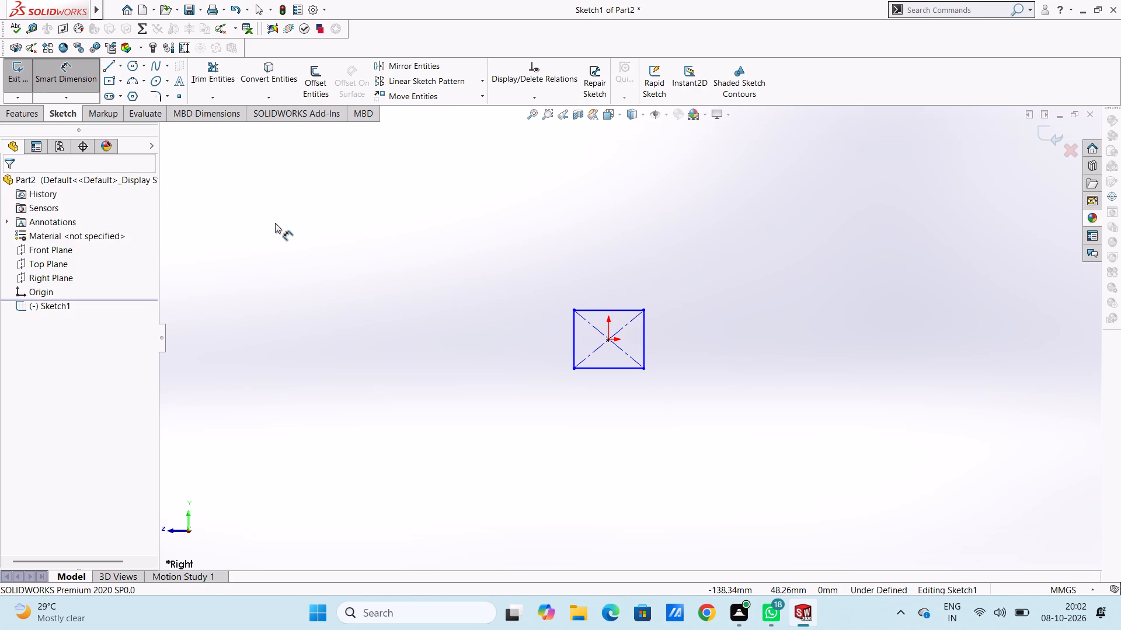
click(573, 332)
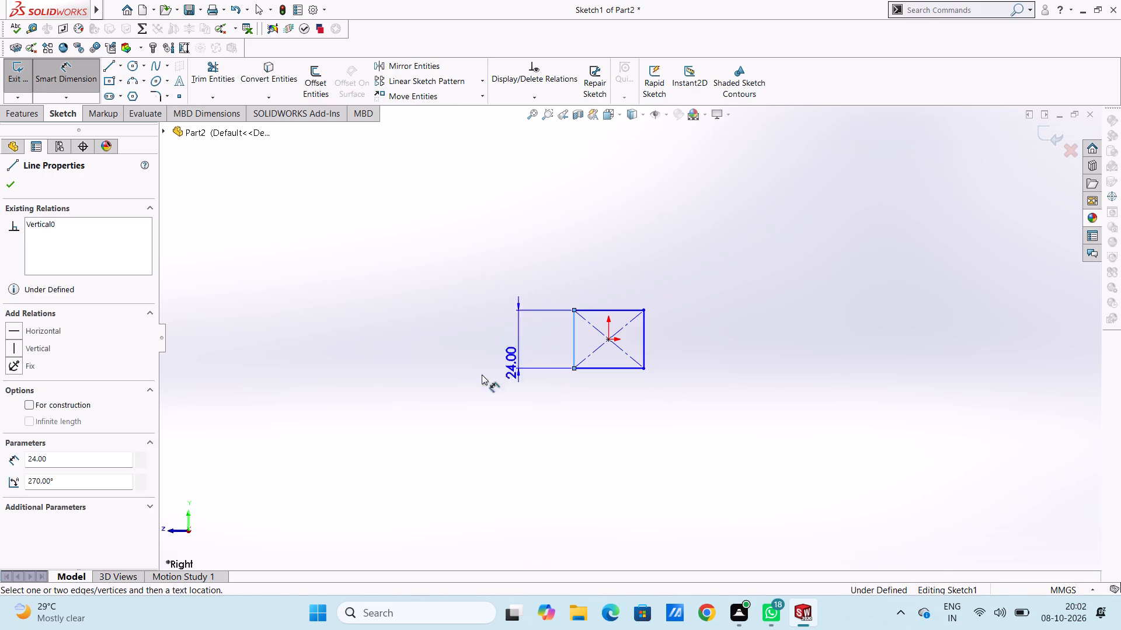
click(391, 326)
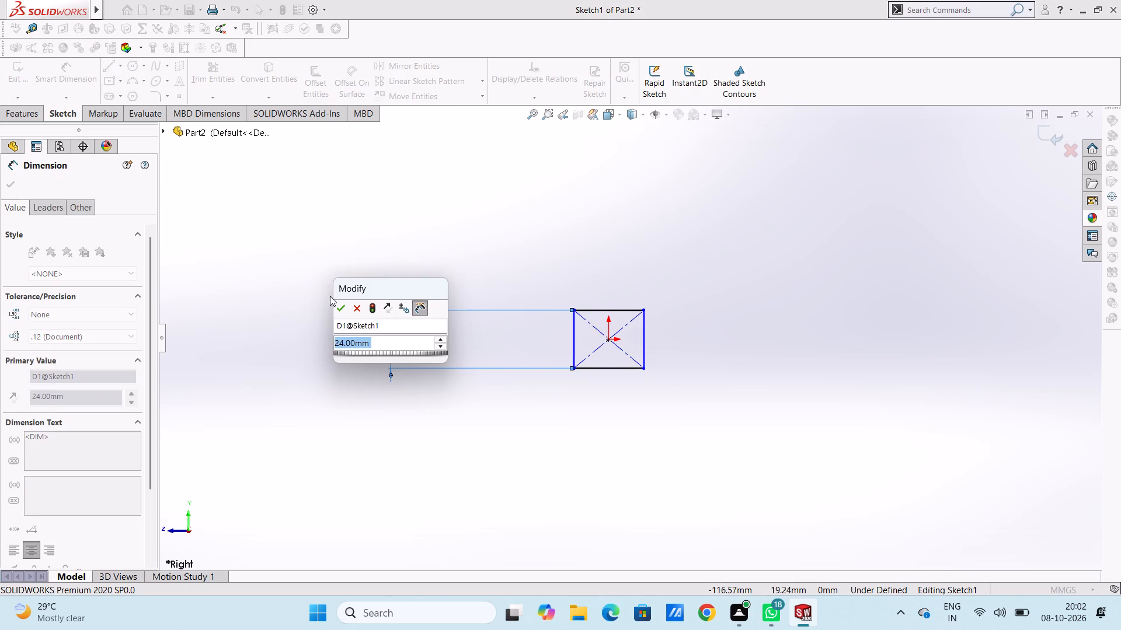
click(337, 307)
click(315, 282)
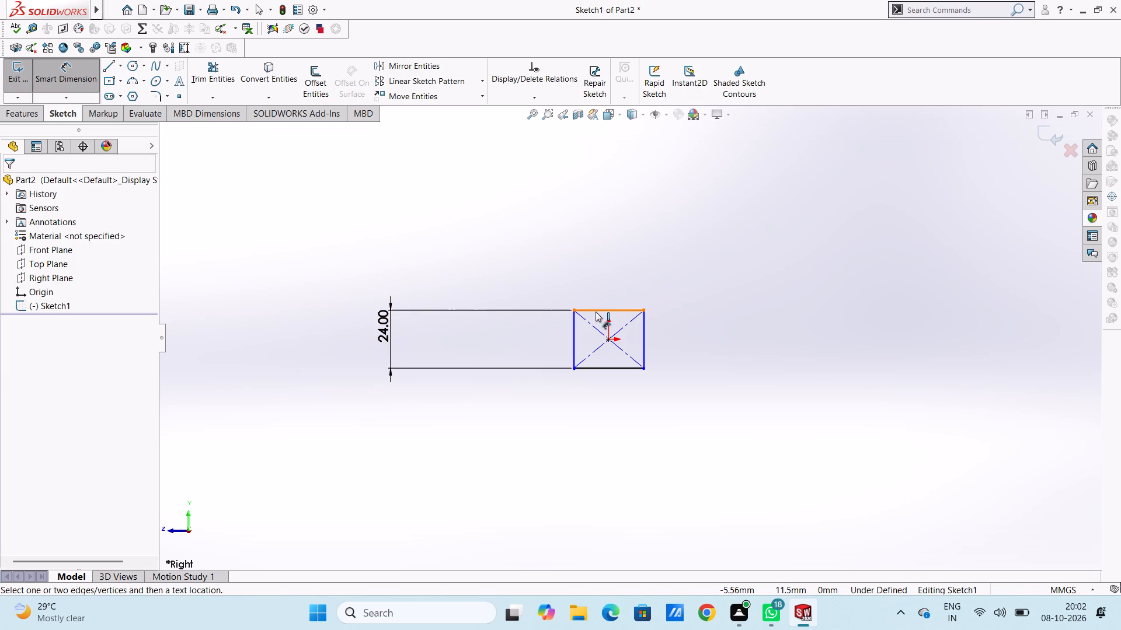
click(596, 311)
click(577, 216)
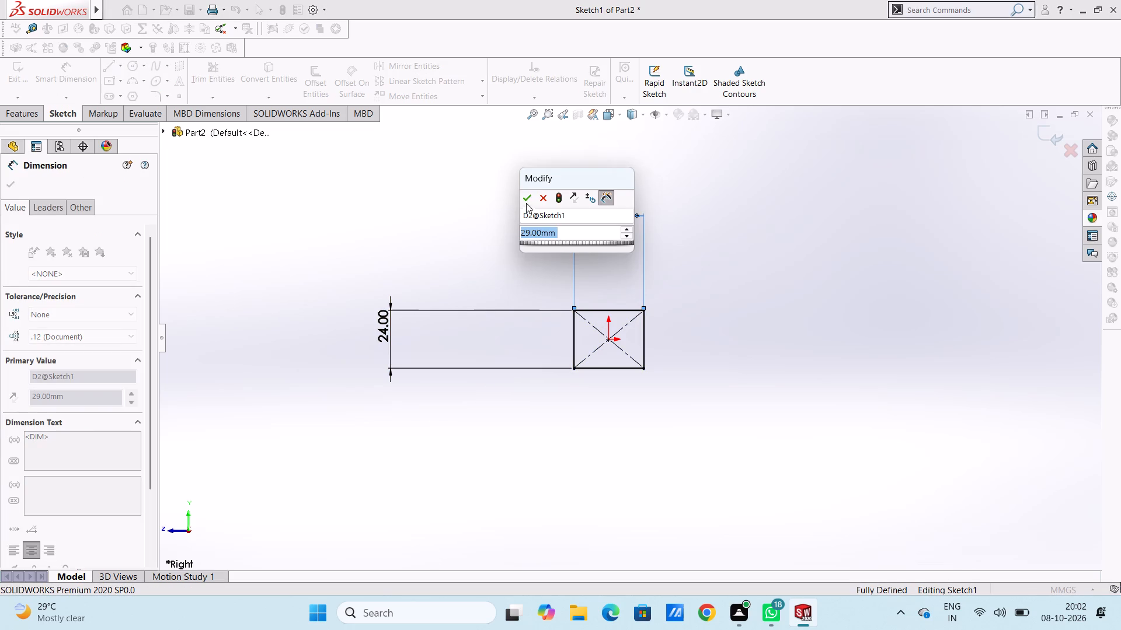
click(525, 193)
click(508, 210)
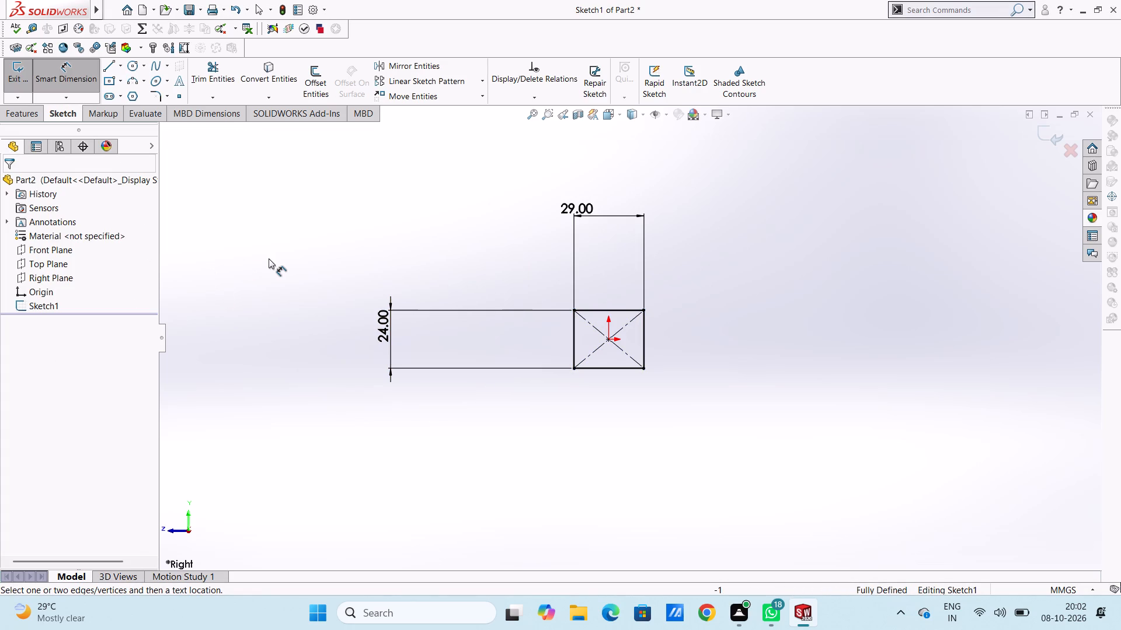
key(7)
key(ctrl+7)
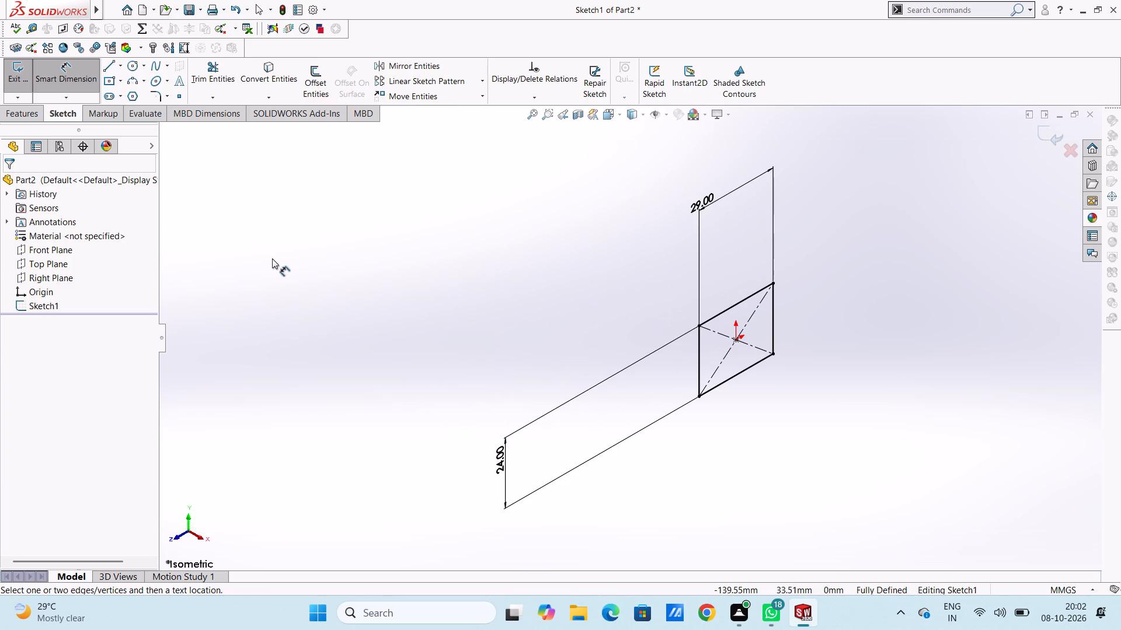
key(Escape)
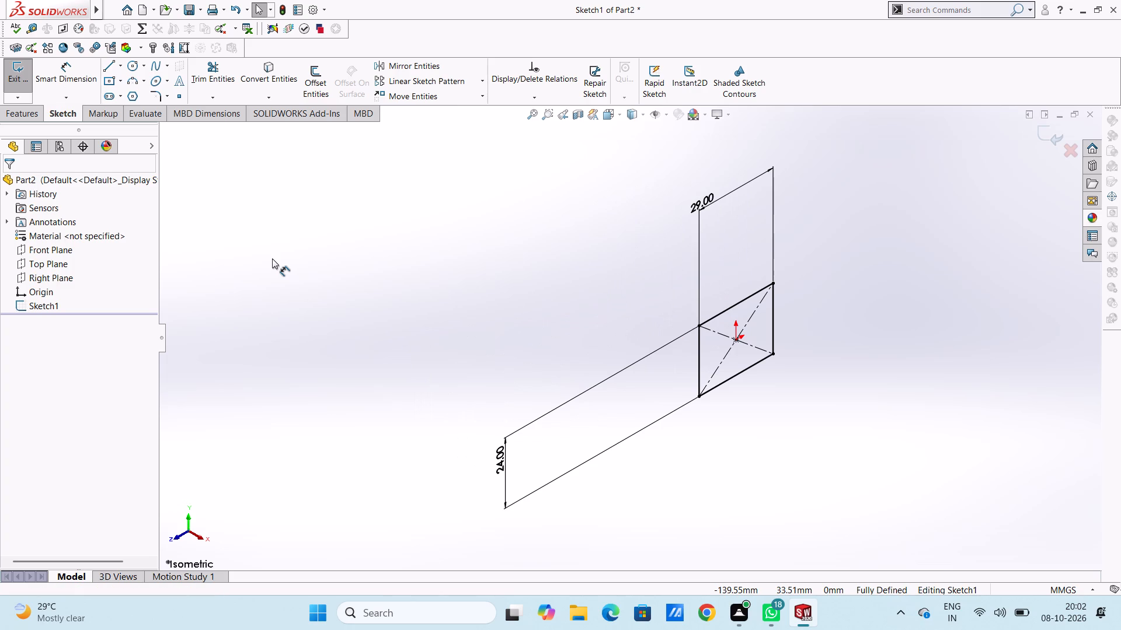
Draw a second center rectangle at the origin around the first one, 50 mm high and 55 mm wide.
key(ctrl+4)
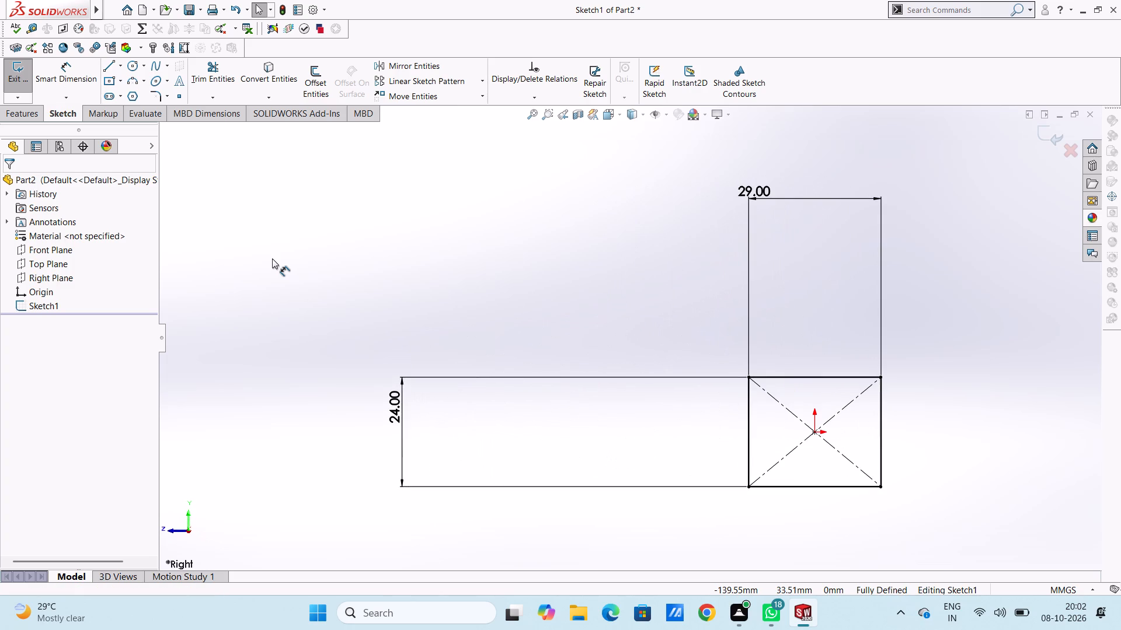
scroll(272, 258, up, 5)
scroll(795, 442, down, 2)
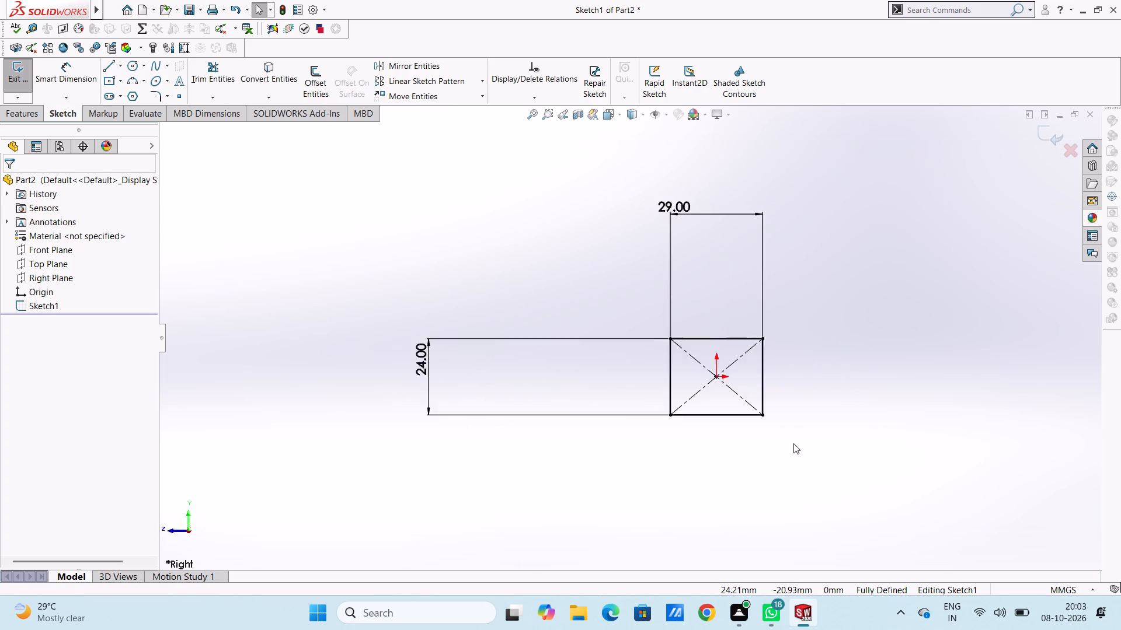
scroll(793, 443, down, 2)
scroll(701, 296, up, 2)
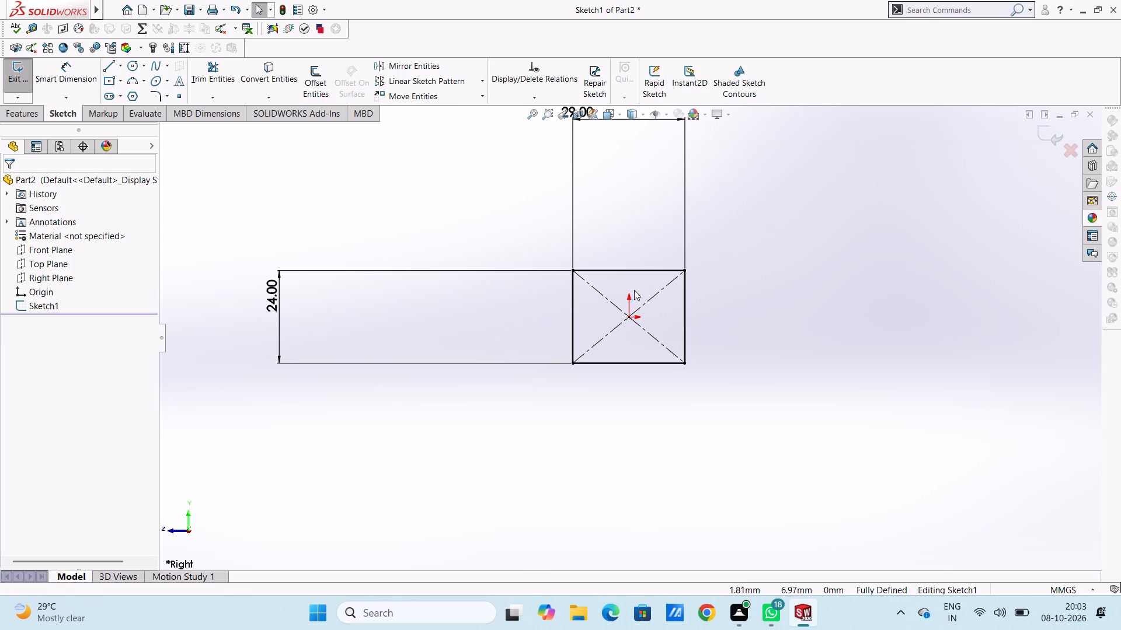
click(108, 79)
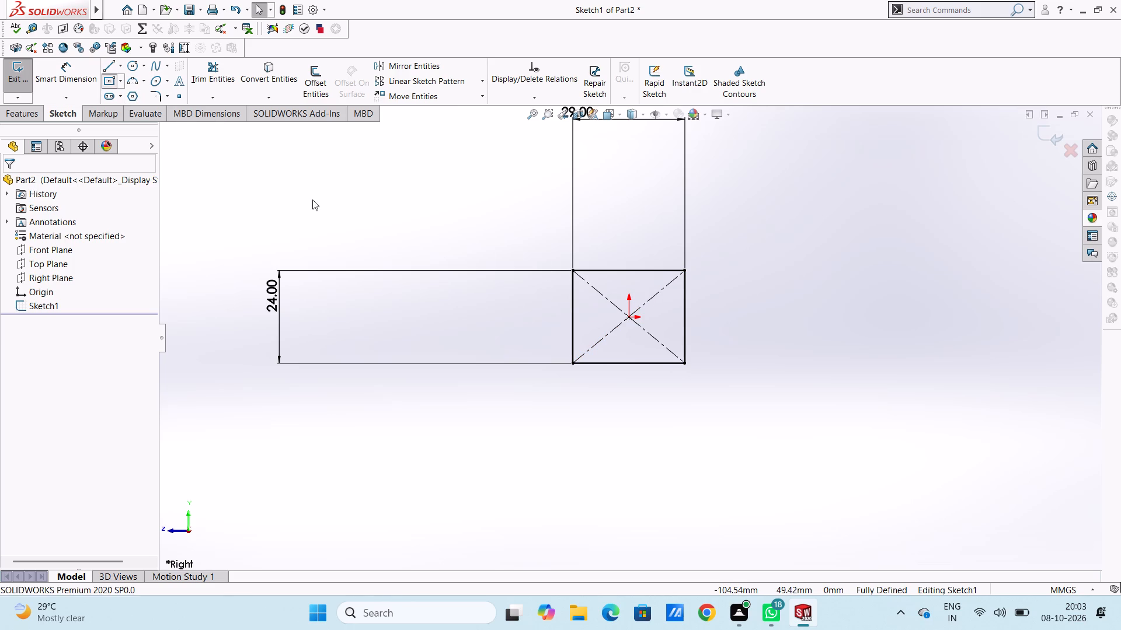
click(627, 318)
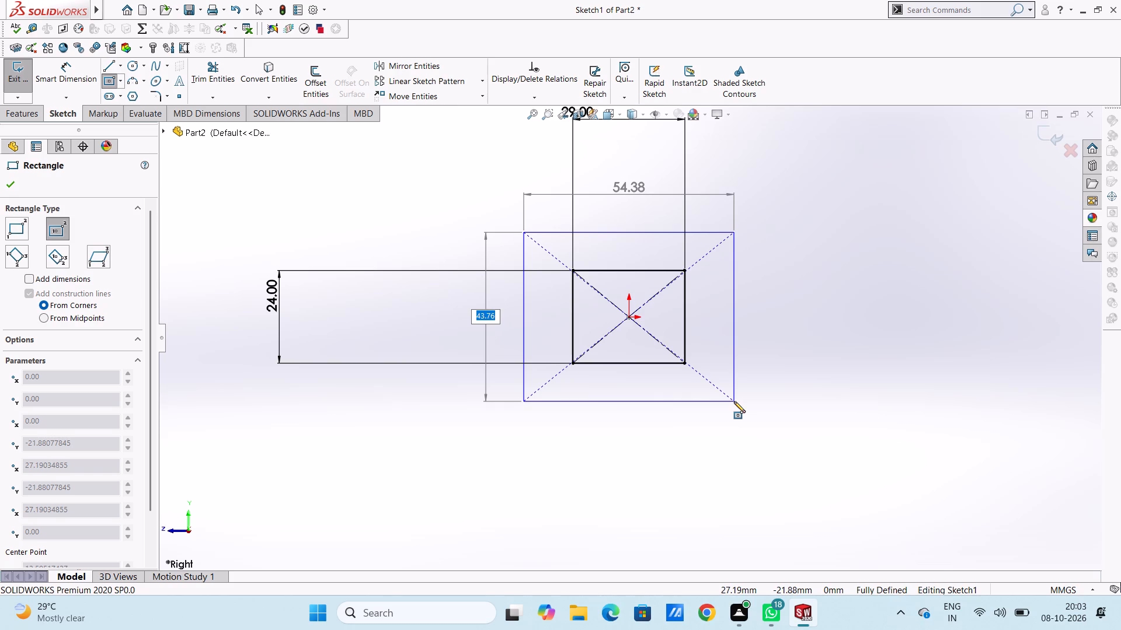
text(50)
key(Return)
text(55)
key(Return)
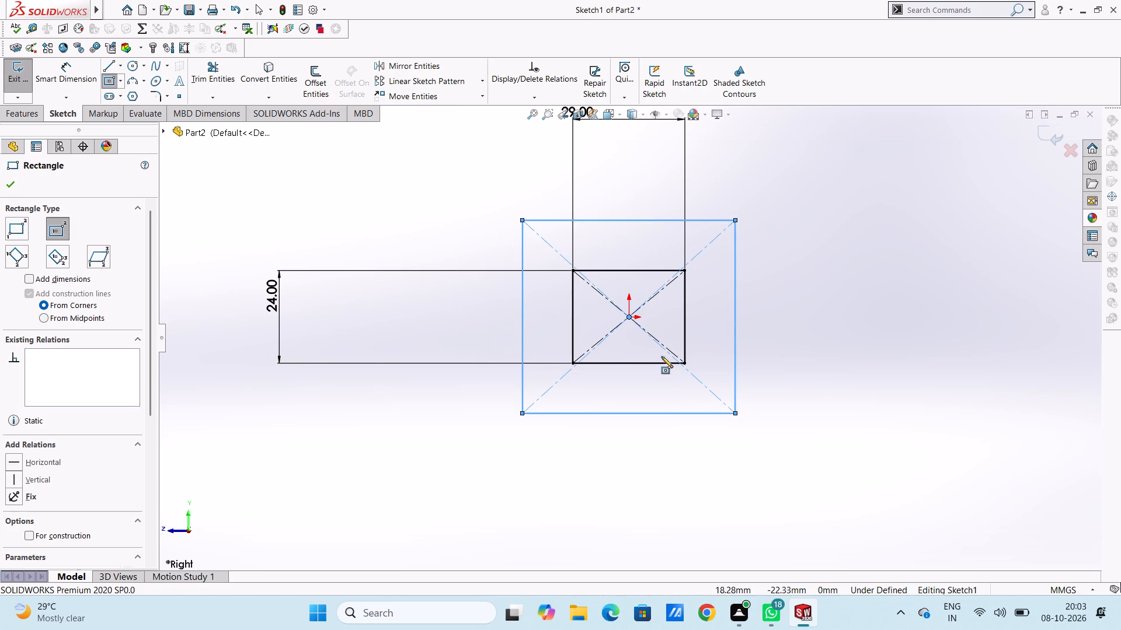
click(12, 191)
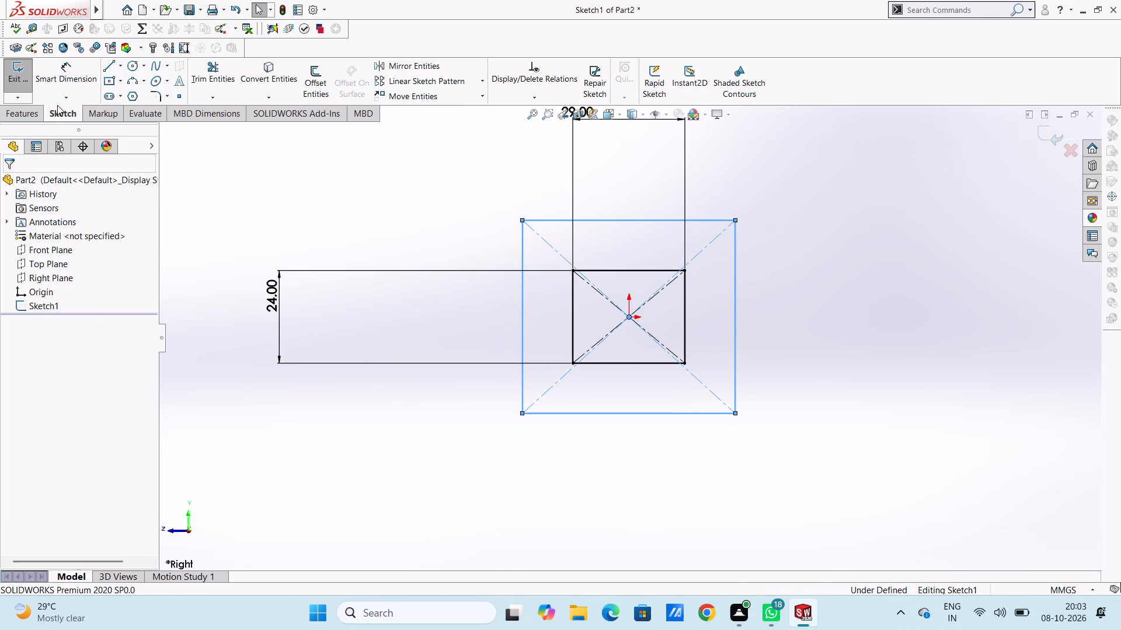
Add smart dimensions of 50 mm to the outer rectangle's vertical side and 55 mm to its horizontal side.
click(71, 81)
click(524, 325)
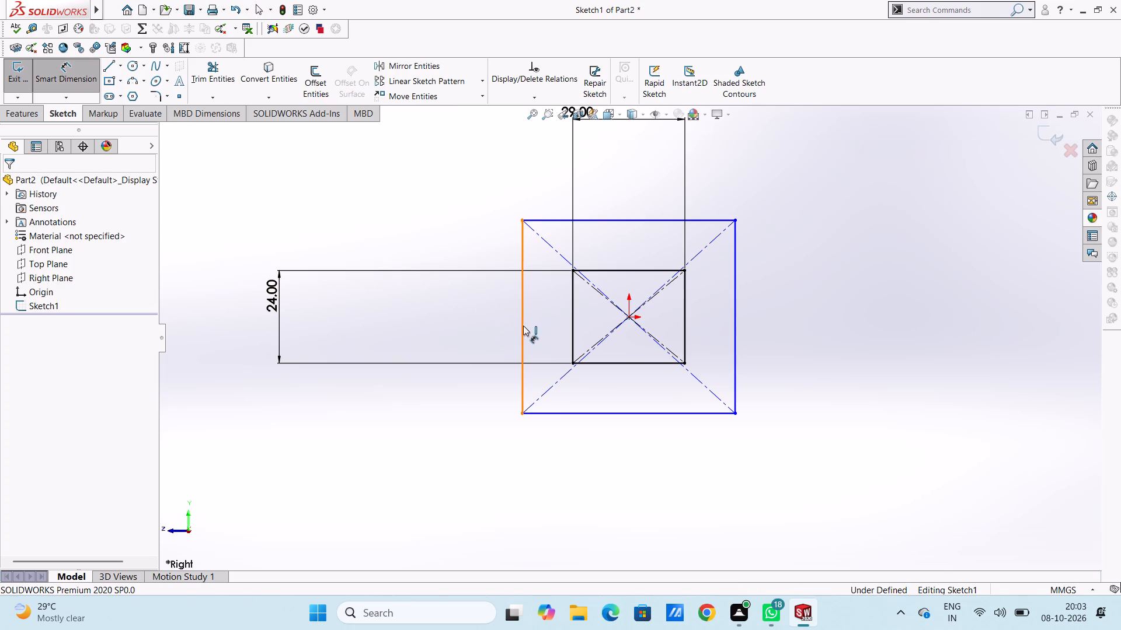
click(343, 179)
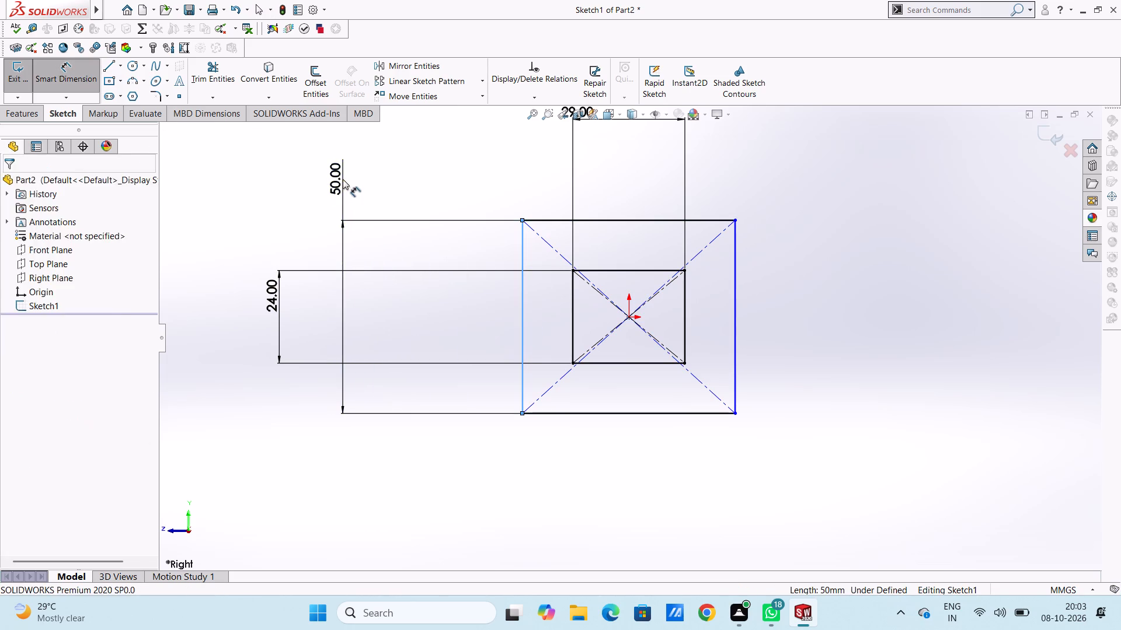
click(286, 162)
click(276, 175)
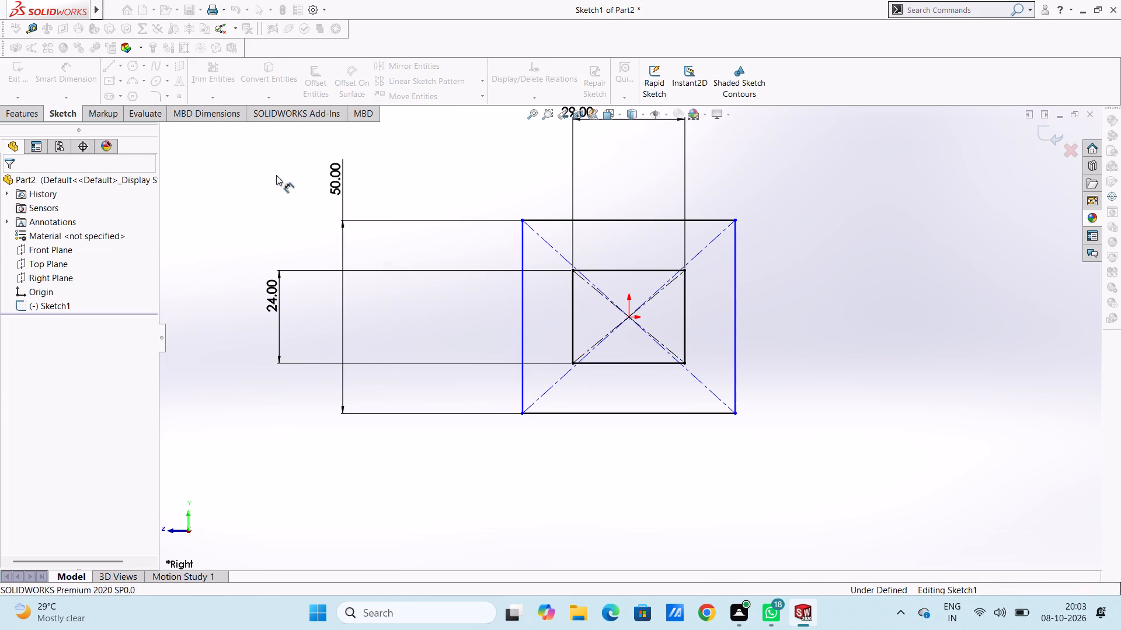
click(573, 414)
scroll(570, 455, up, 3)
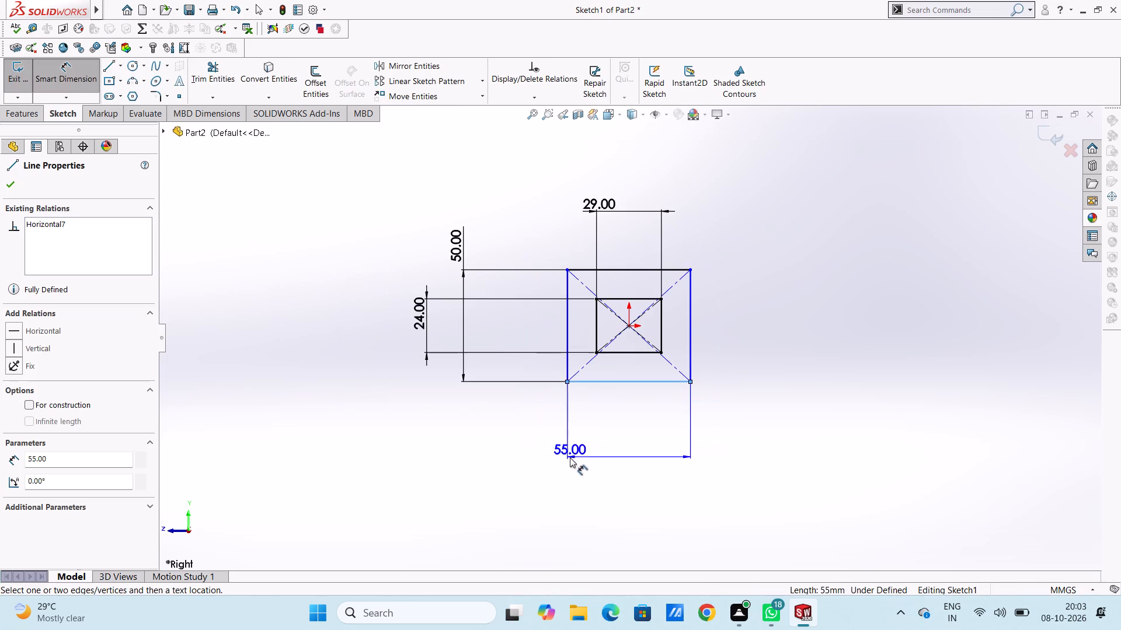
click(450, 454)
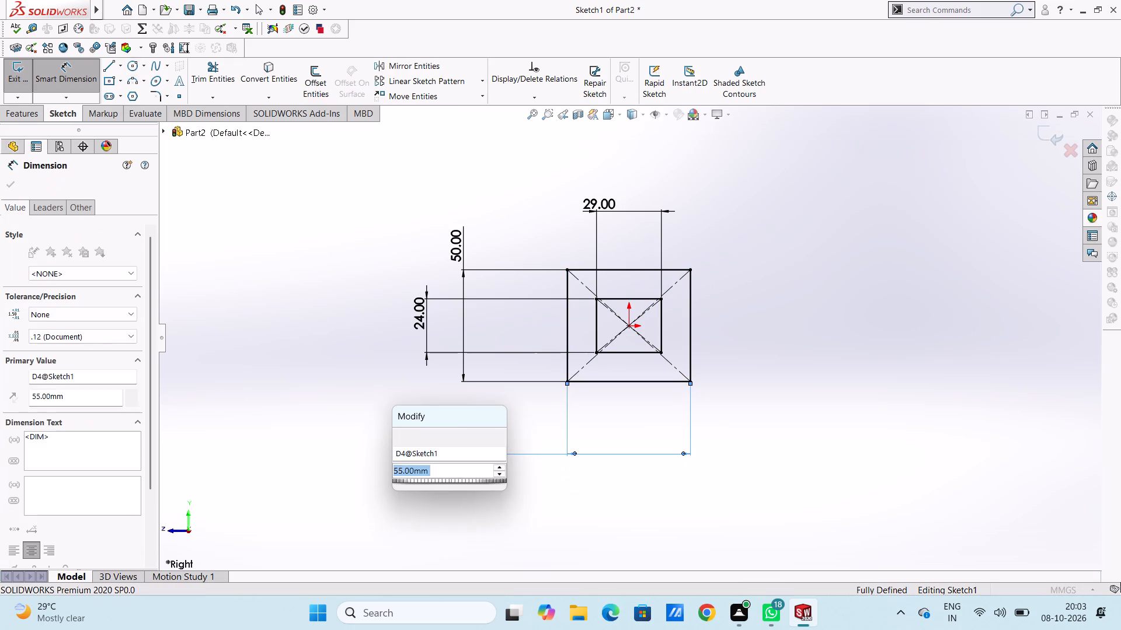
click(399, 437)
click(385, 415)
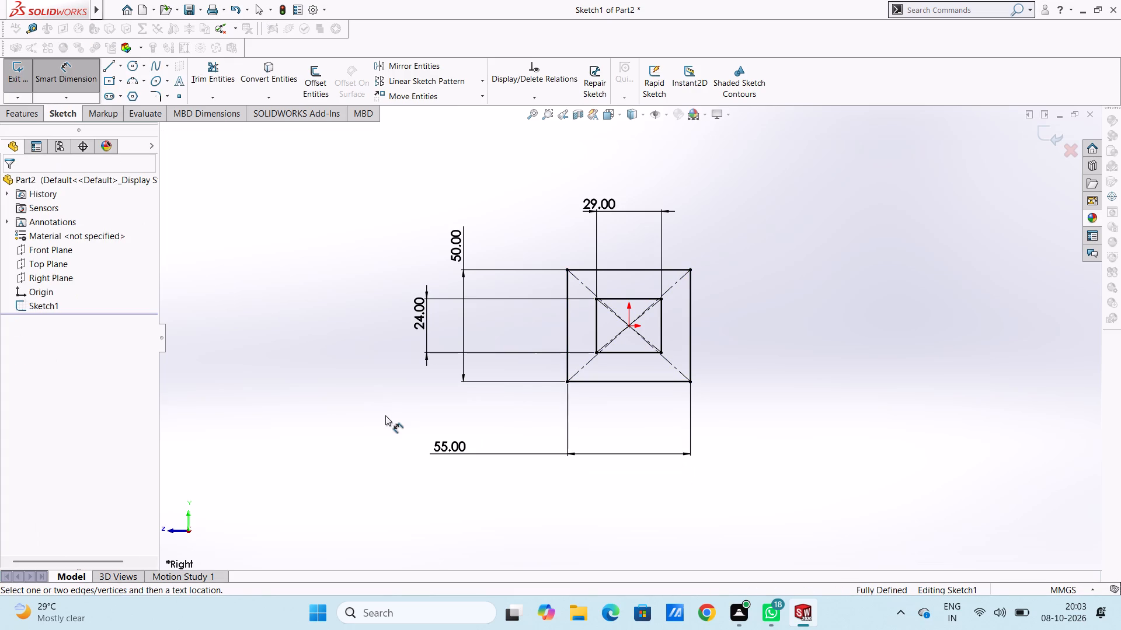
Draw four circles between the rectangles, clockwise from the upper-left corner about 5.1, 9, 3.9 and 6.4 mm in diameter.
scroll(673, 296, down, 2)
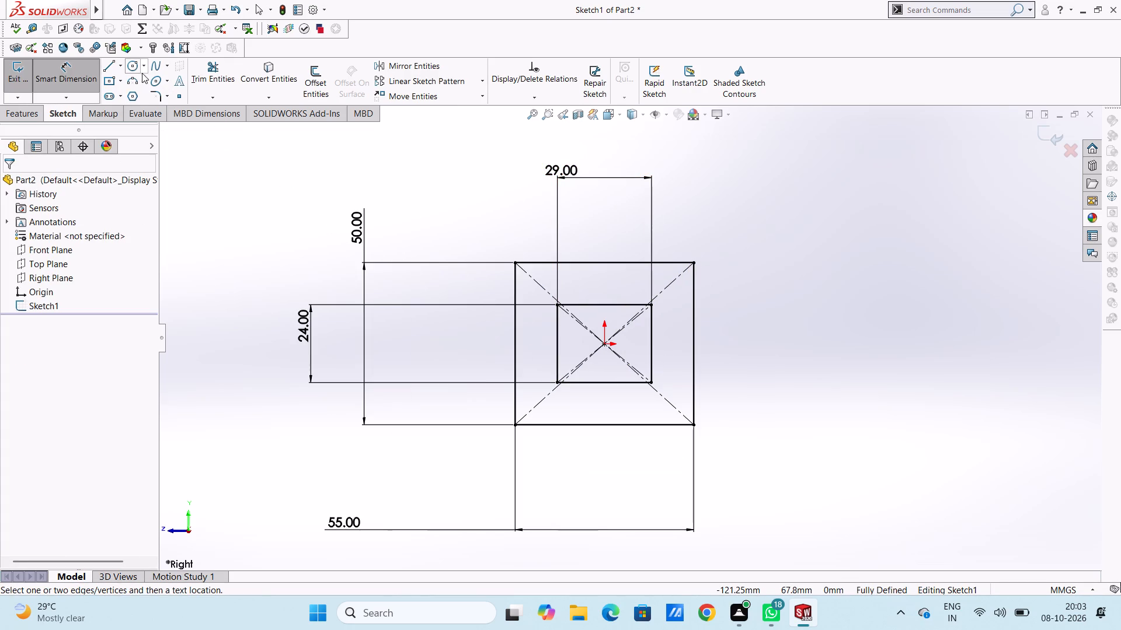
click(133, 65)
scroll(577, 303, down, 3)
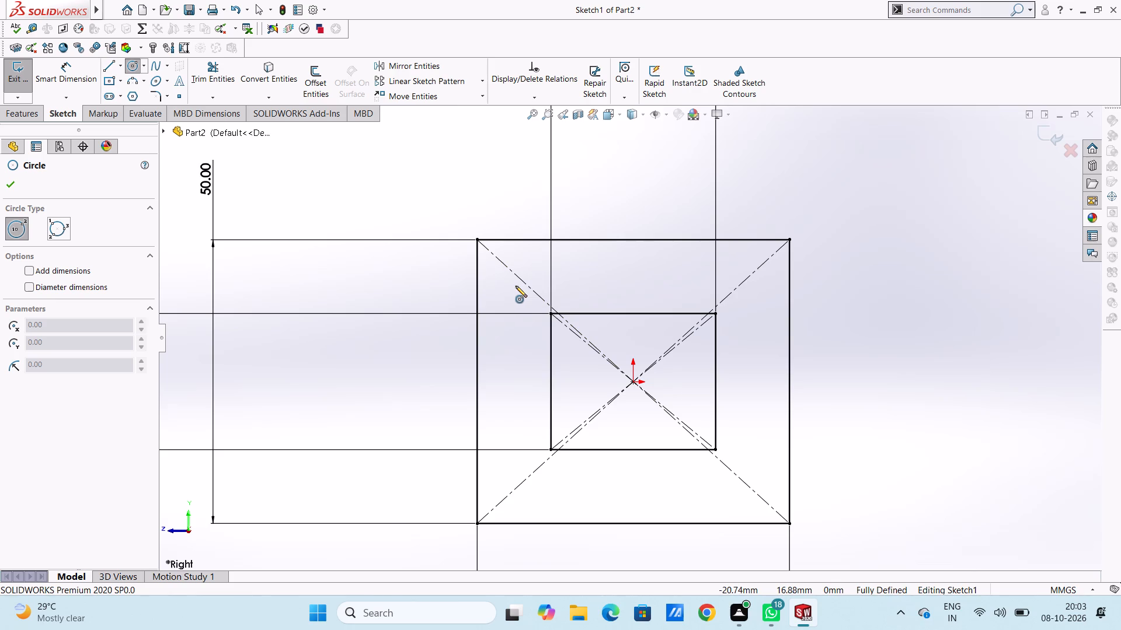
click(516, 285)
click(516, 300)
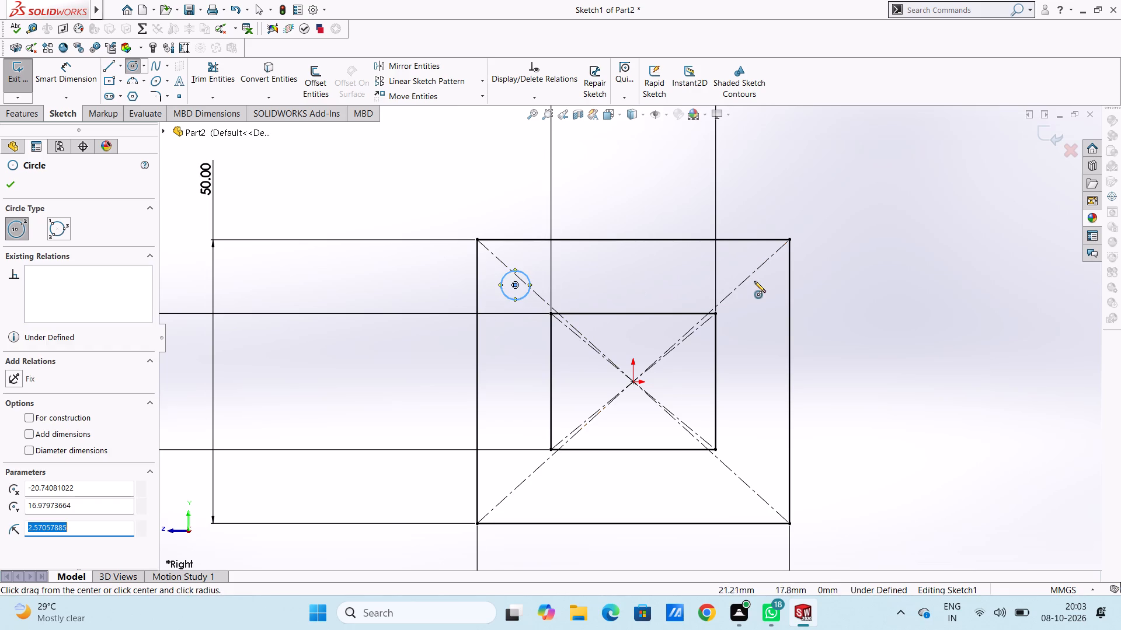
click(755, 281)
click(758, 307)
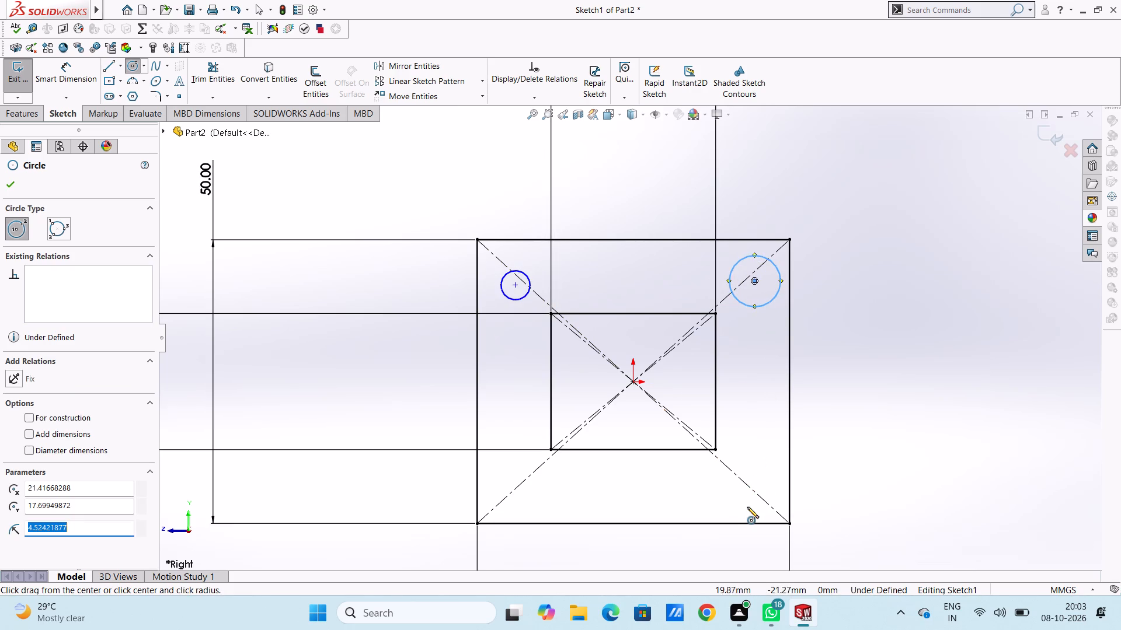
click(754, 470)
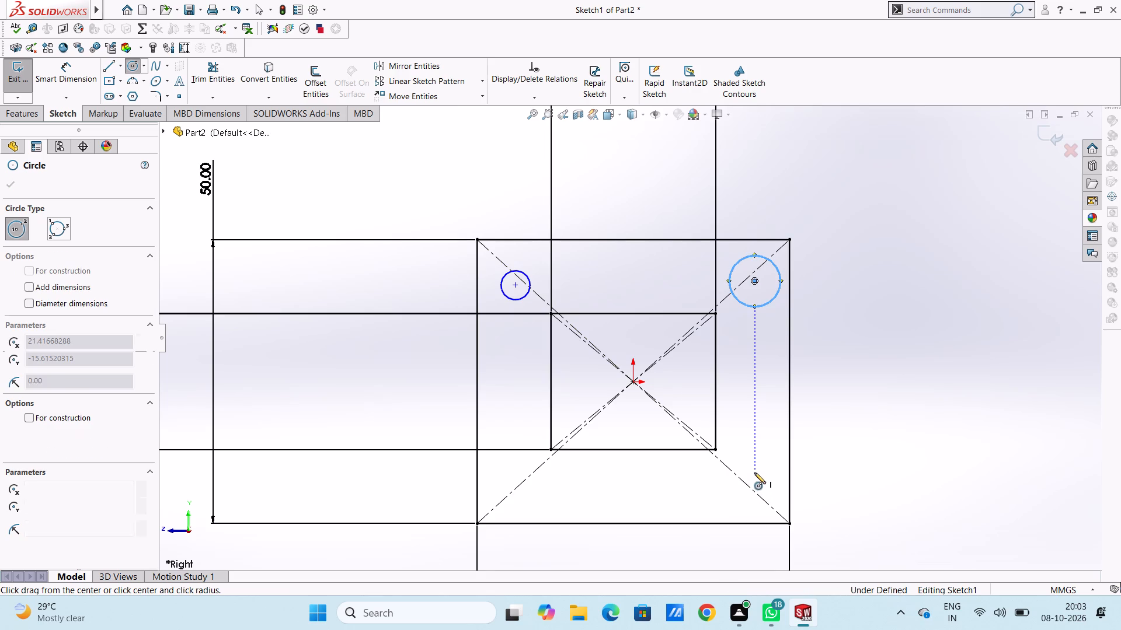
click(758, 481)
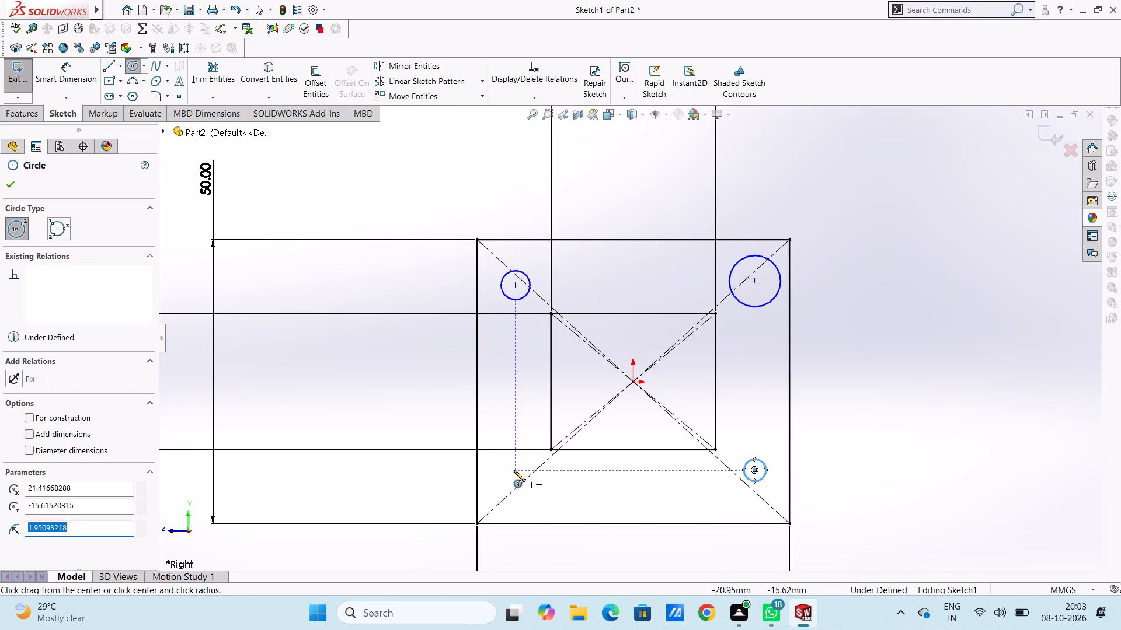
click(512, 473)
click(527, 484)
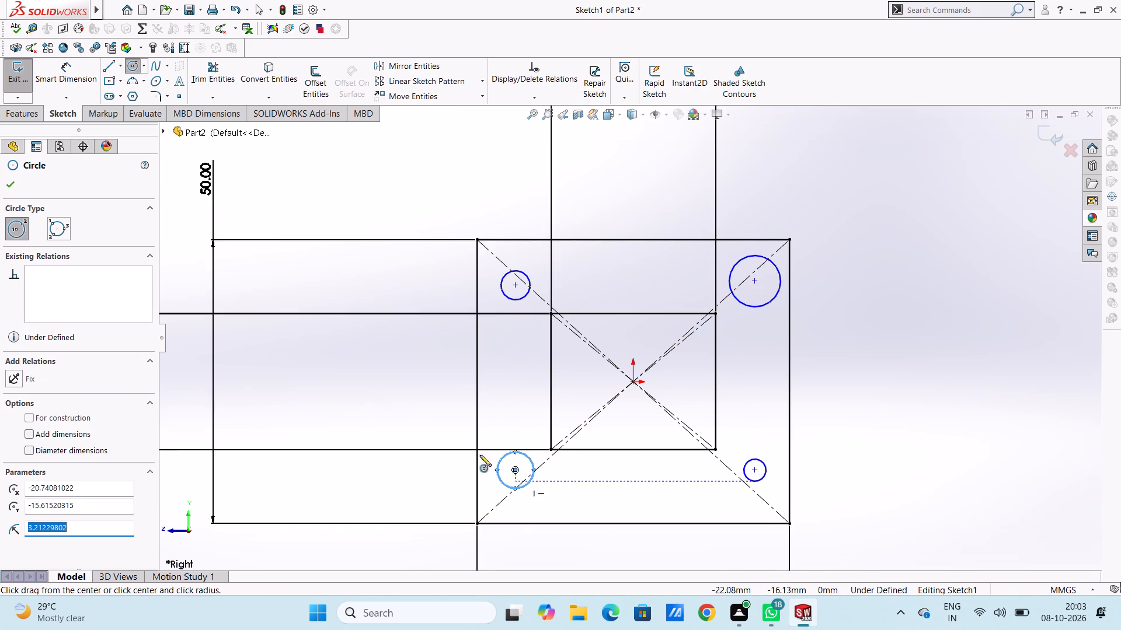
click(16, 178)
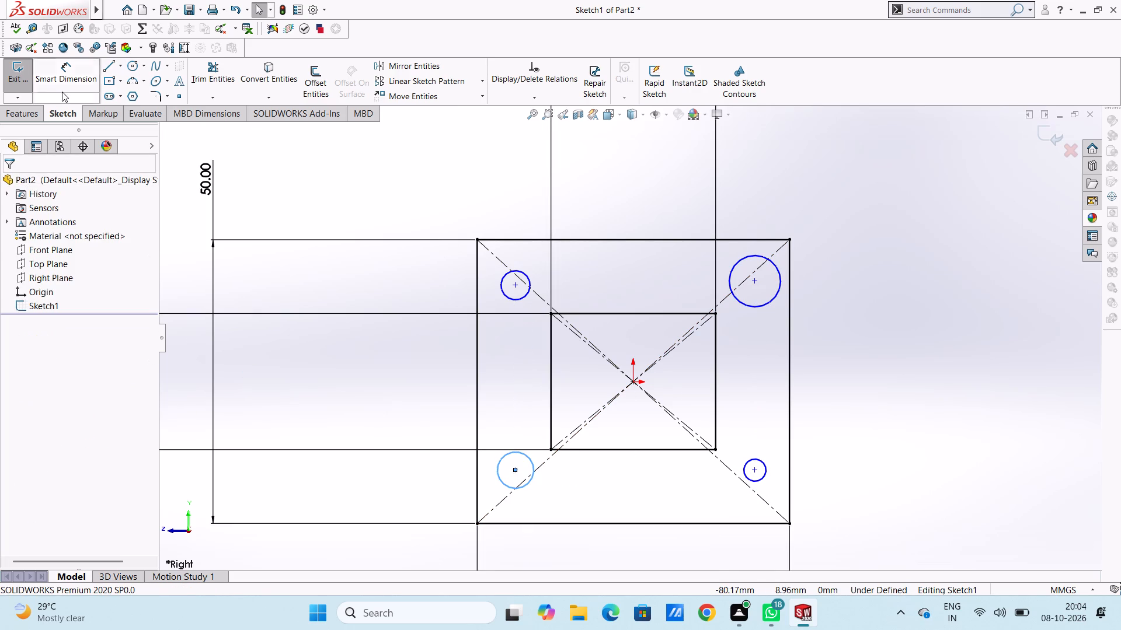
Add smart dimensions setting the diameters of the upper-left and upper-right circles to 6 mm each.
click(67, 78)
click(523, 298)
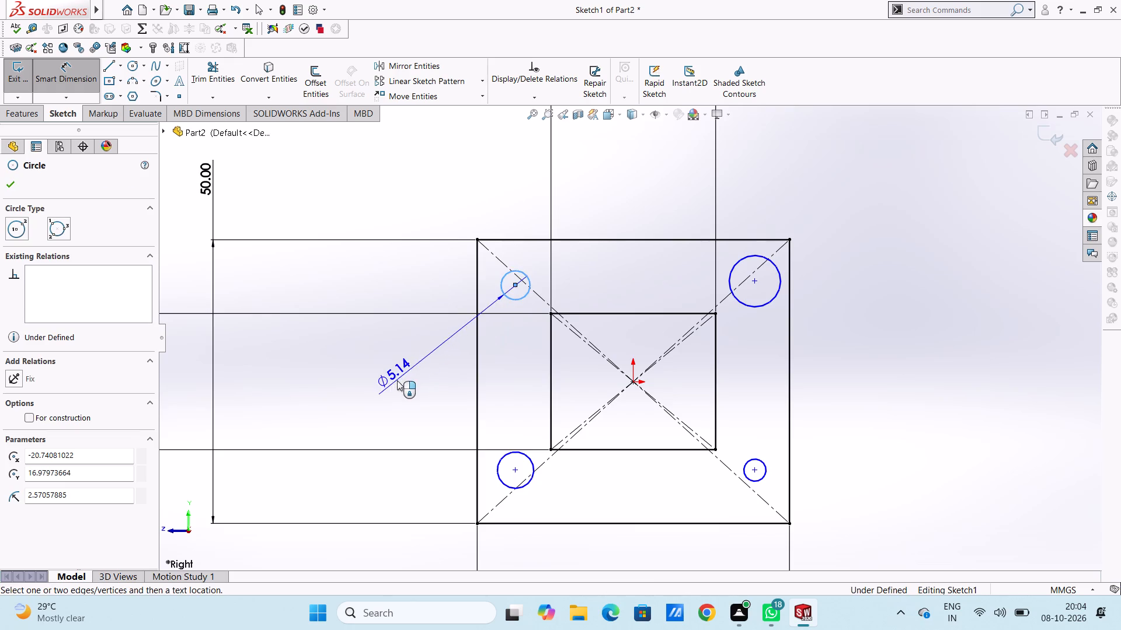
scroll(397, 380, up, 2)
click(378, 377)
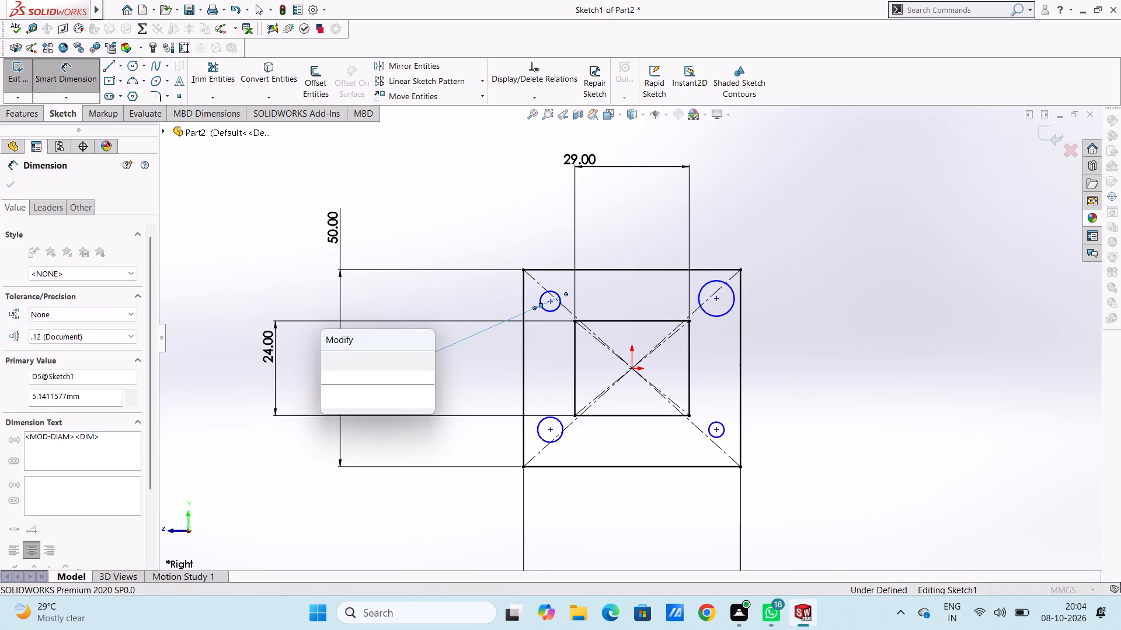
key(6)
key(Return)
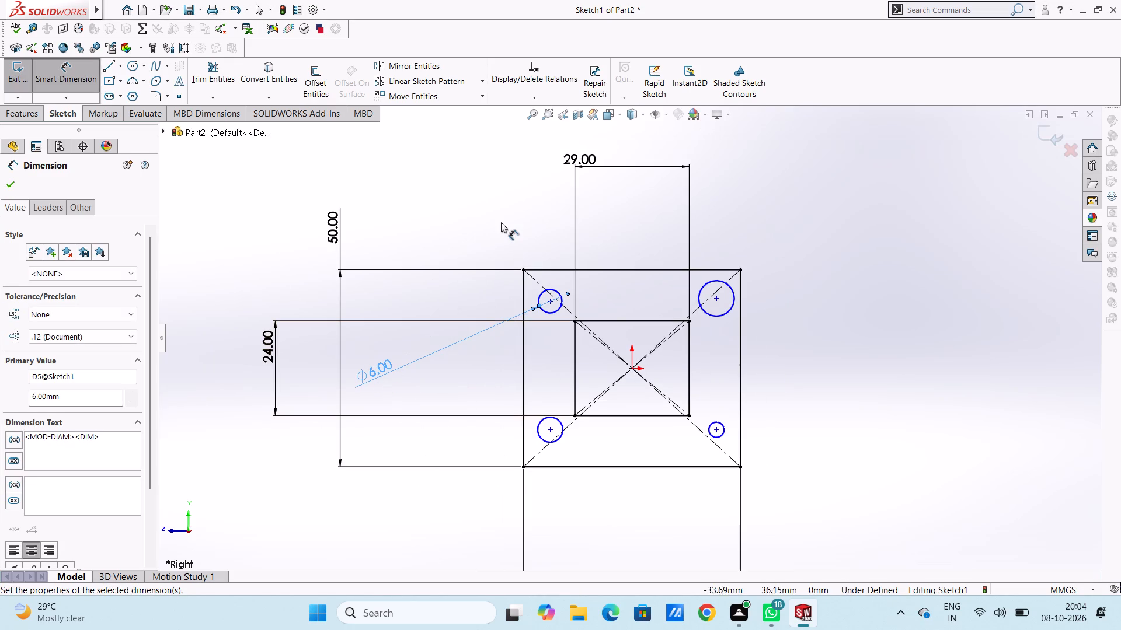
click(501, 222)
click(725, 312)
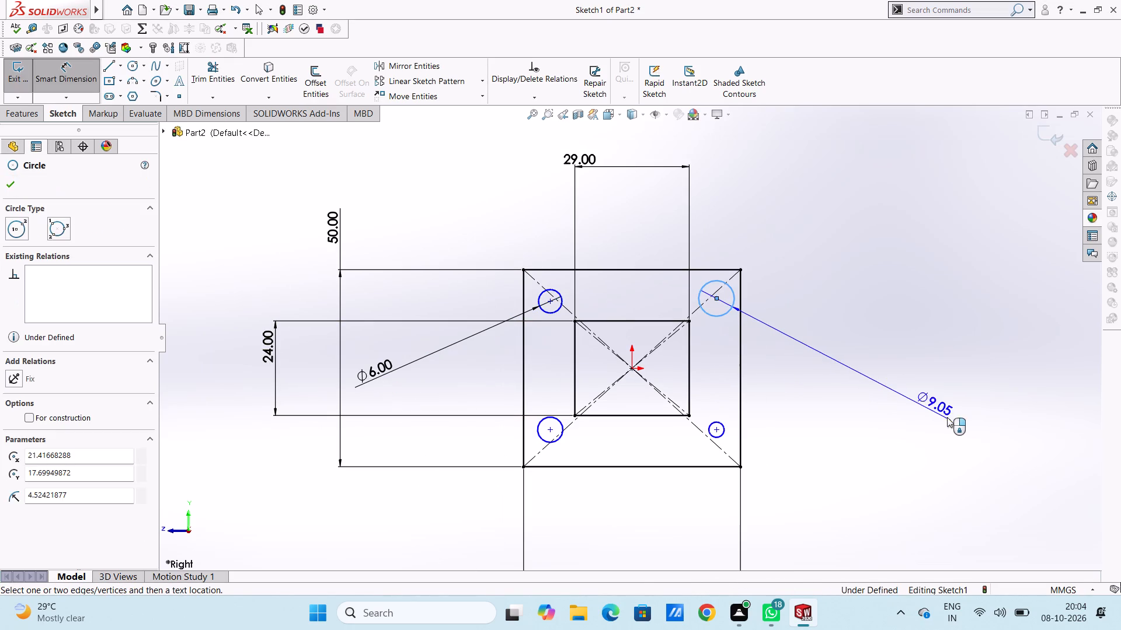
click(953, 419)
key(6)
key(Return)
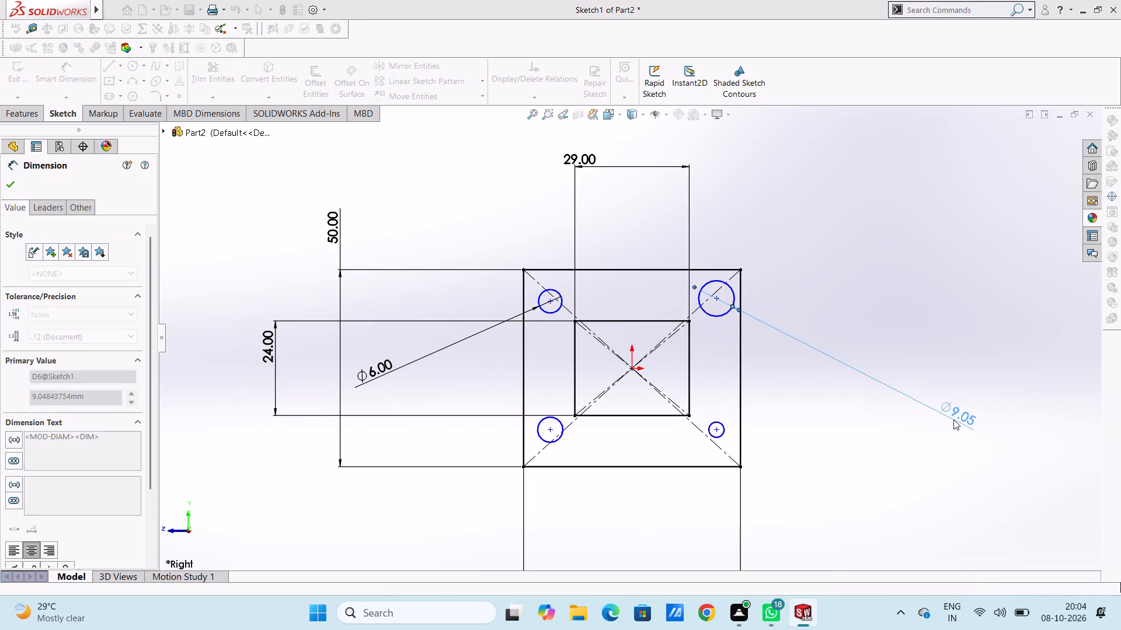
click(866, 482)
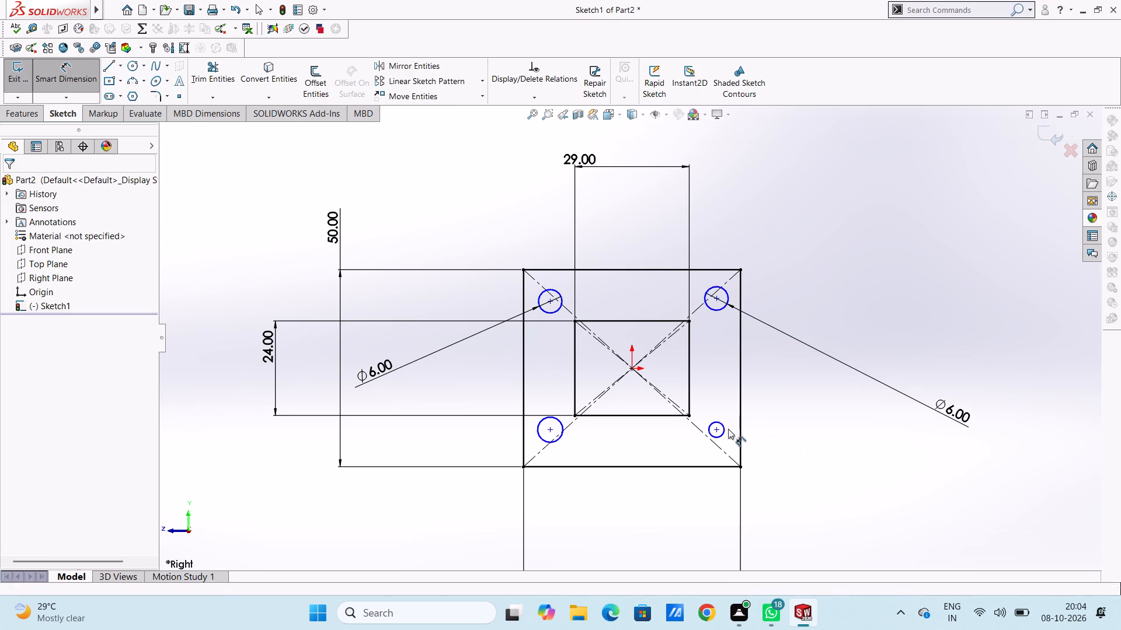
Add smart dimensions setting the diameters of the lower-right and lower-left circles to 6 mm each.
click(726, 428)
click(949, 464)
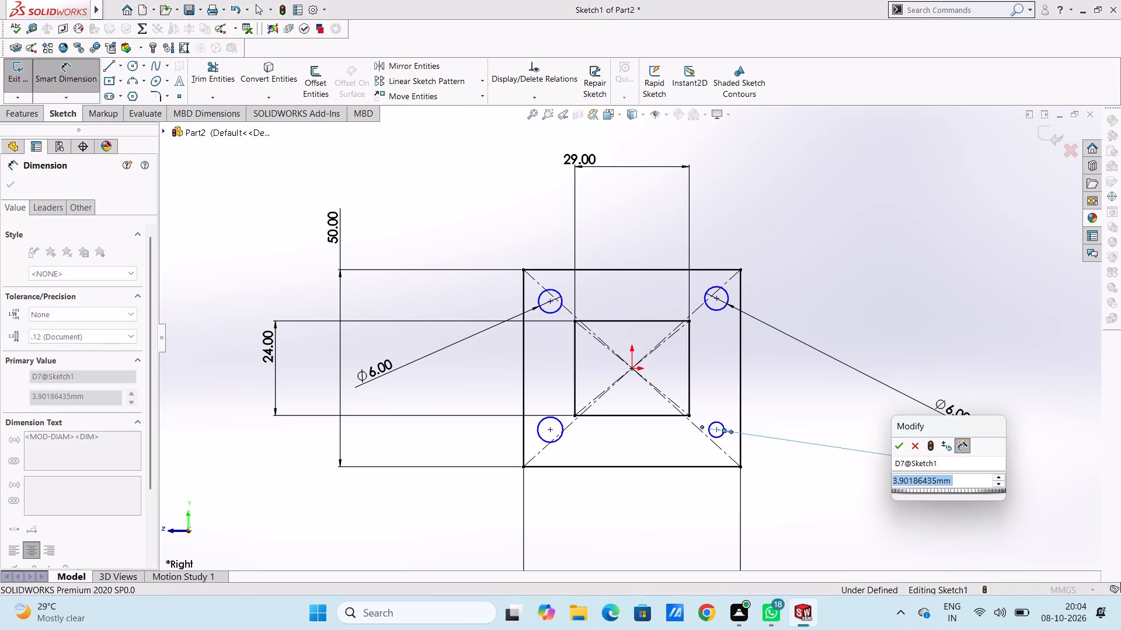
key(6)
key(Return)
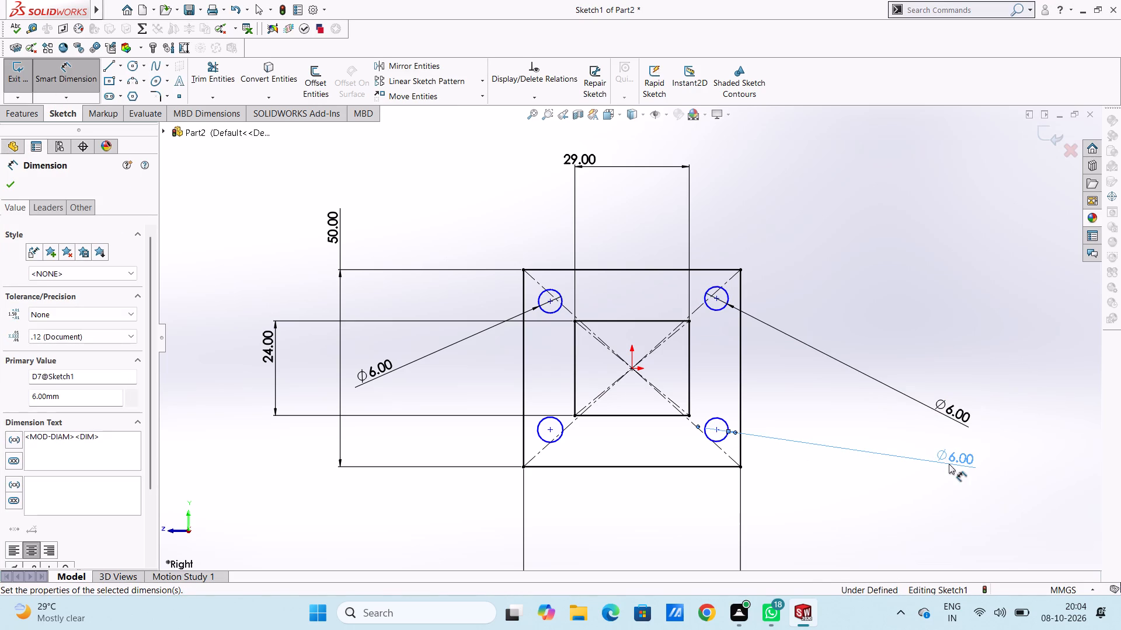
click(890, 481)
click(537, 433)
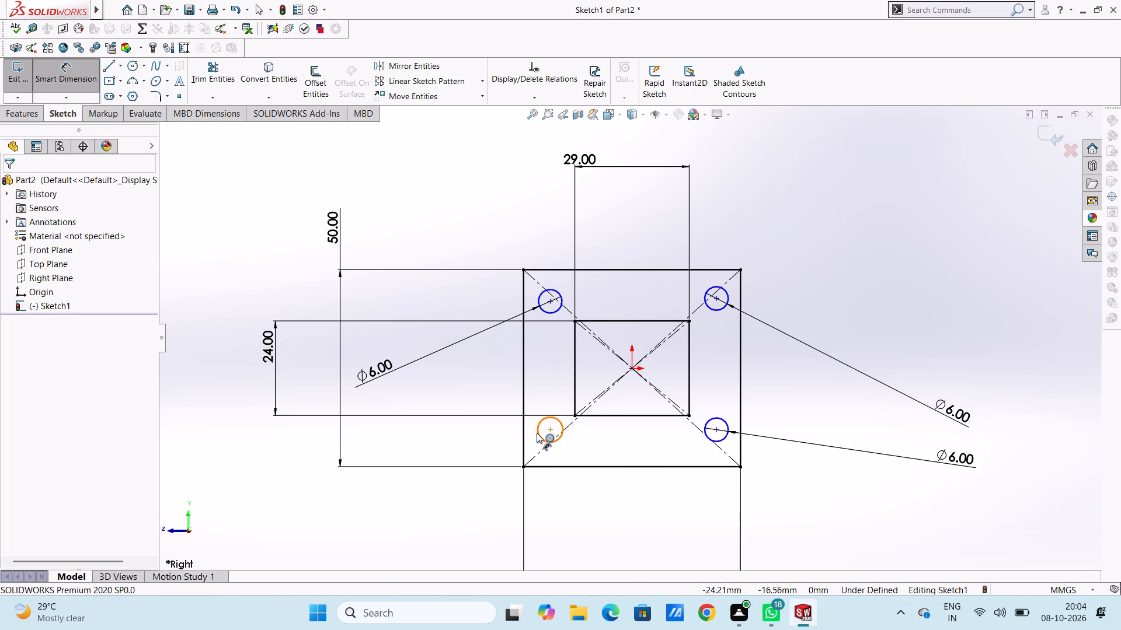
scroll(433, 450, up, 3)
click(372, 463)
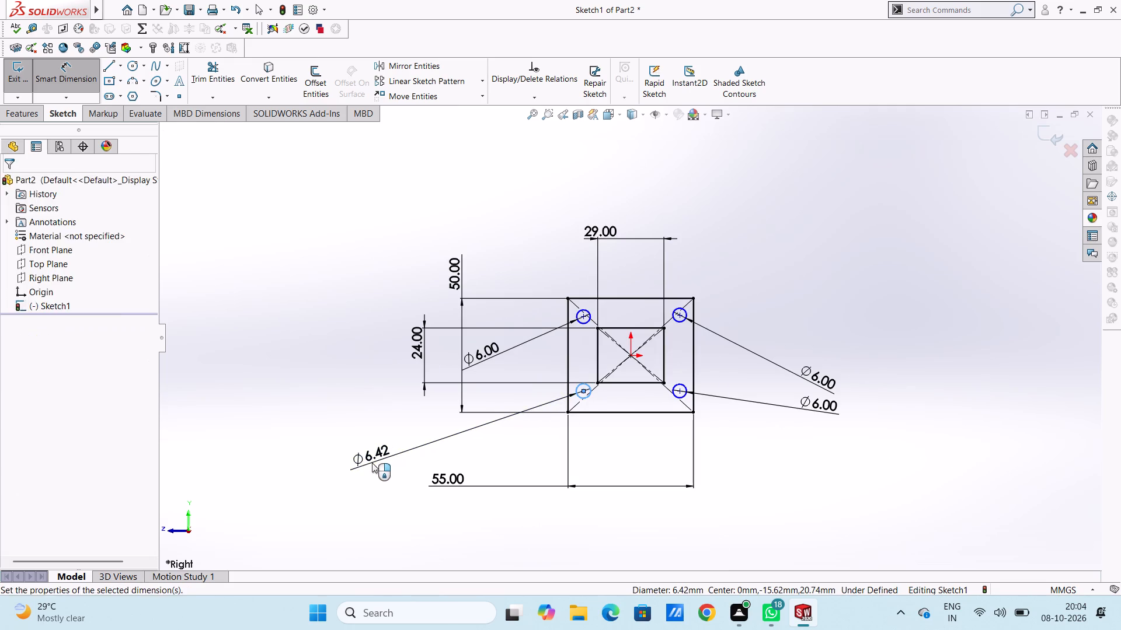
key(6)
key(Return)
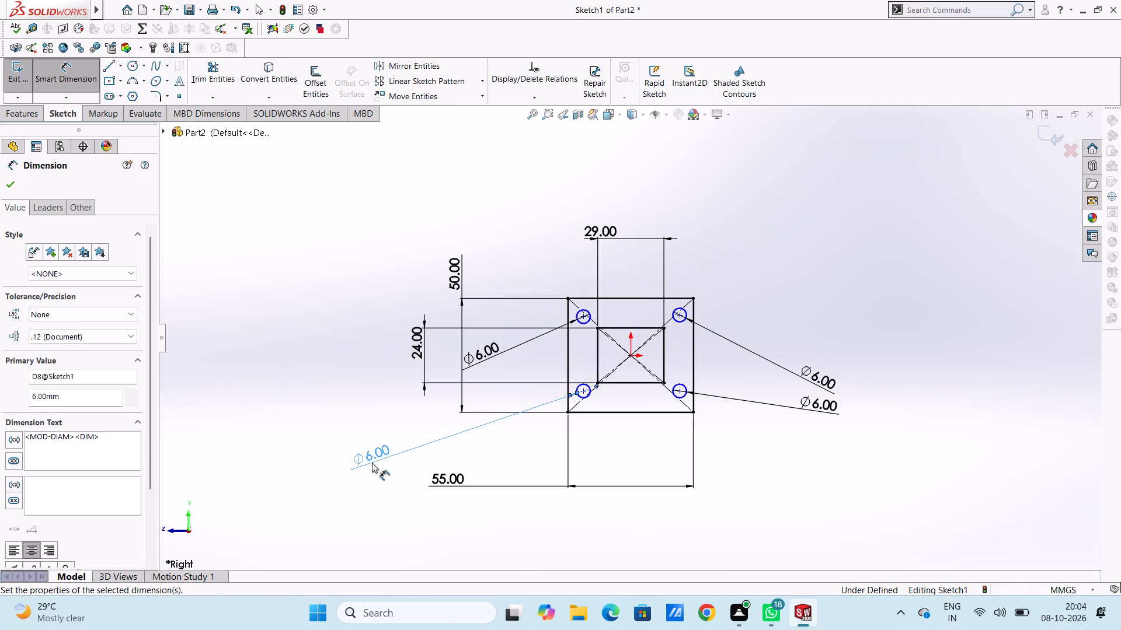
click(382, 409)
Dimension the upper-left circle's center 6.5 mm from both the left and top sides of the outer rectangle.
scroll(656, 359, down, 4)
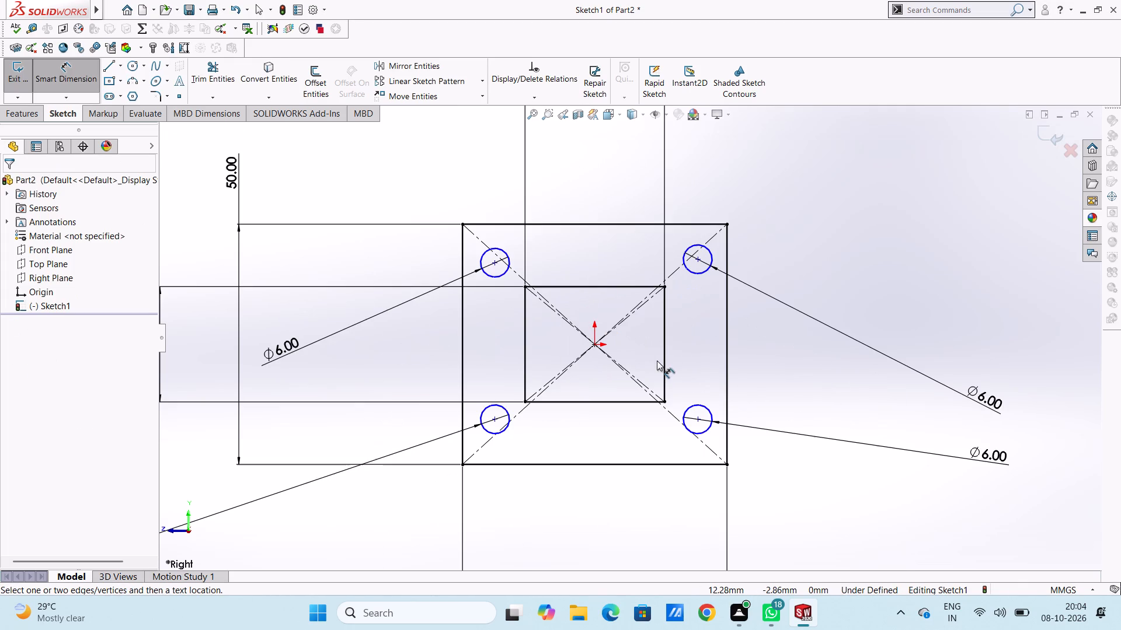
scroll(657, 349, up, 2)
scroll(626, 302, down, 1)
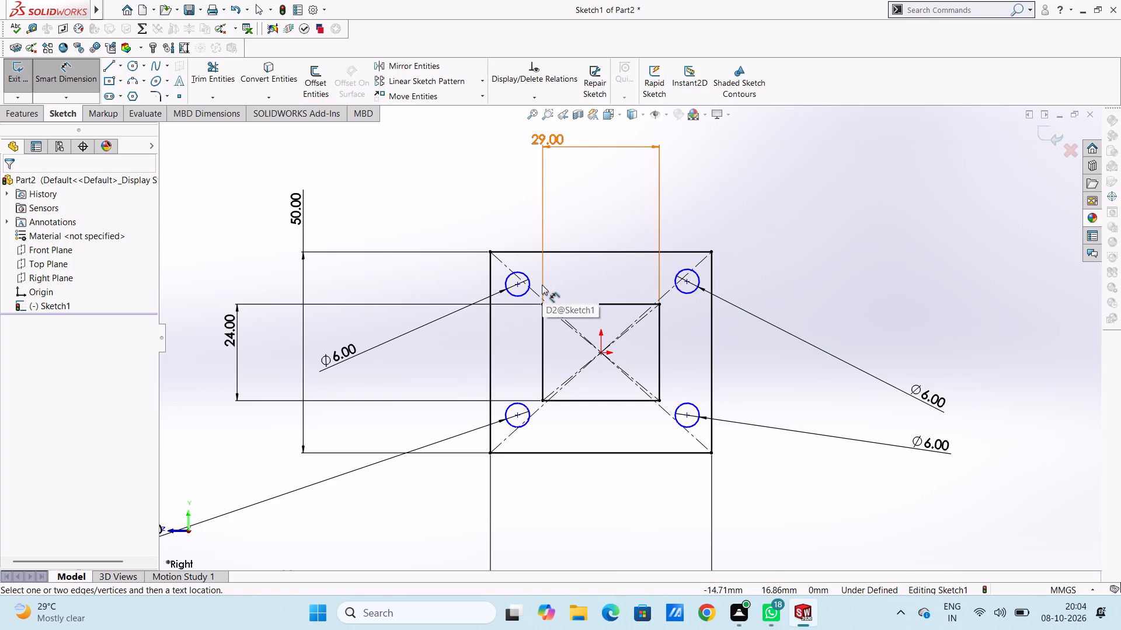
click(517, 284)
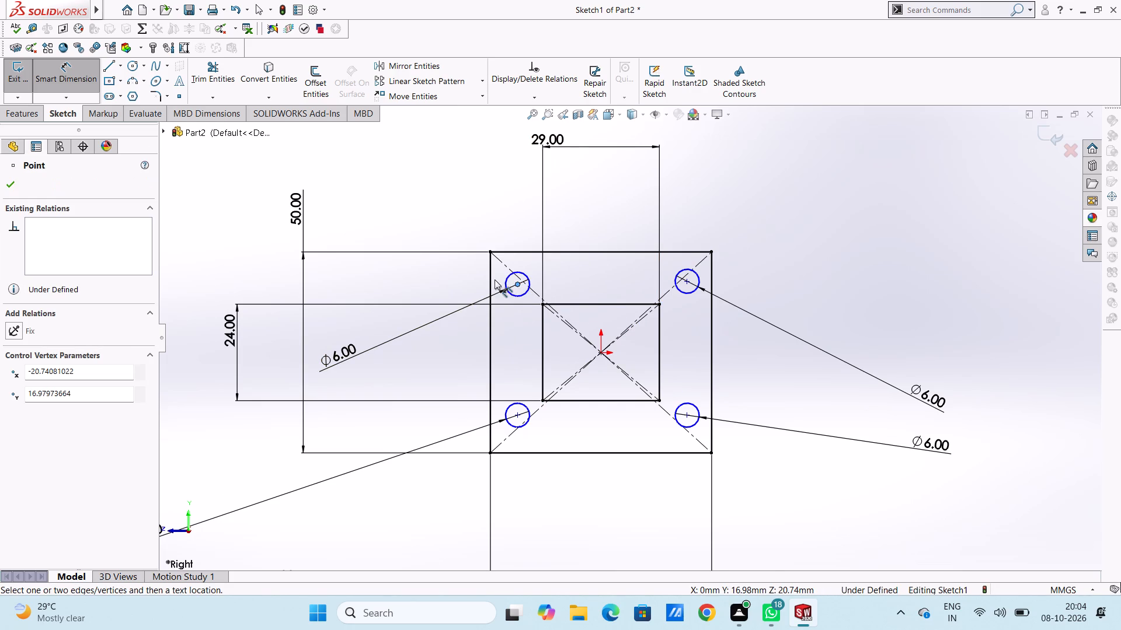
click(490, 279)
scroll(487, 215, up, 3)
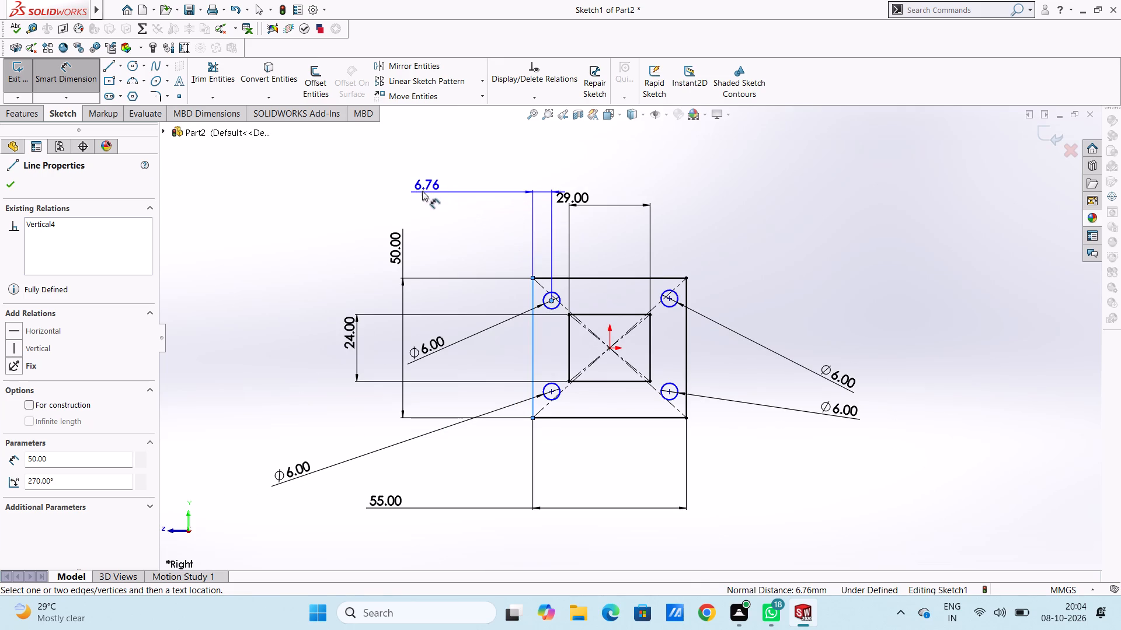
click(378, 166)
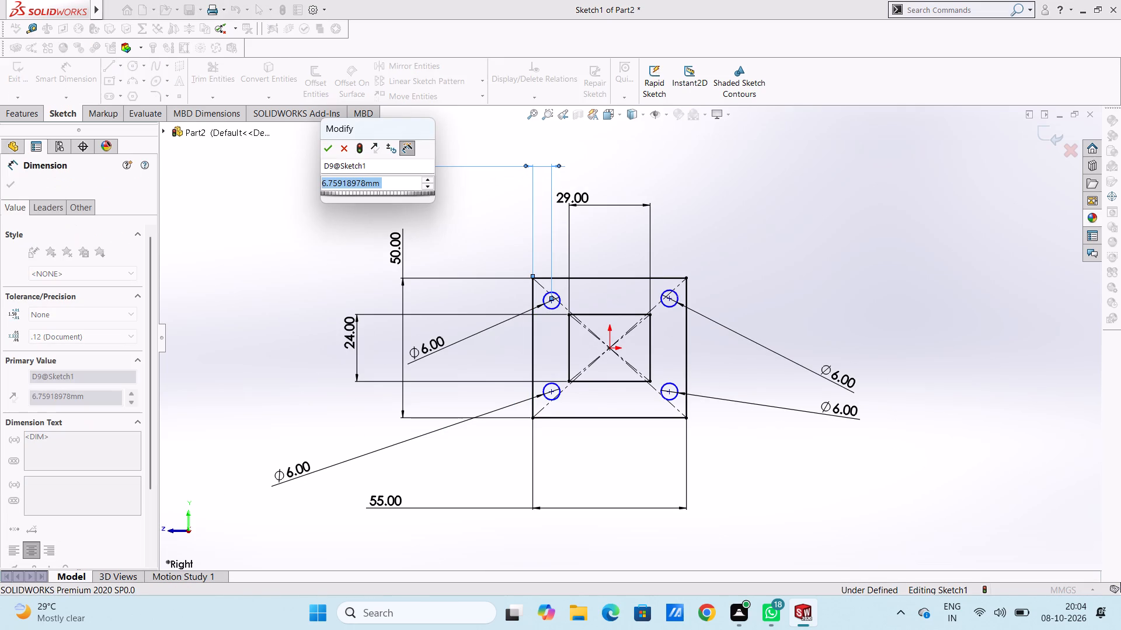
text(6.5)
key(Return)
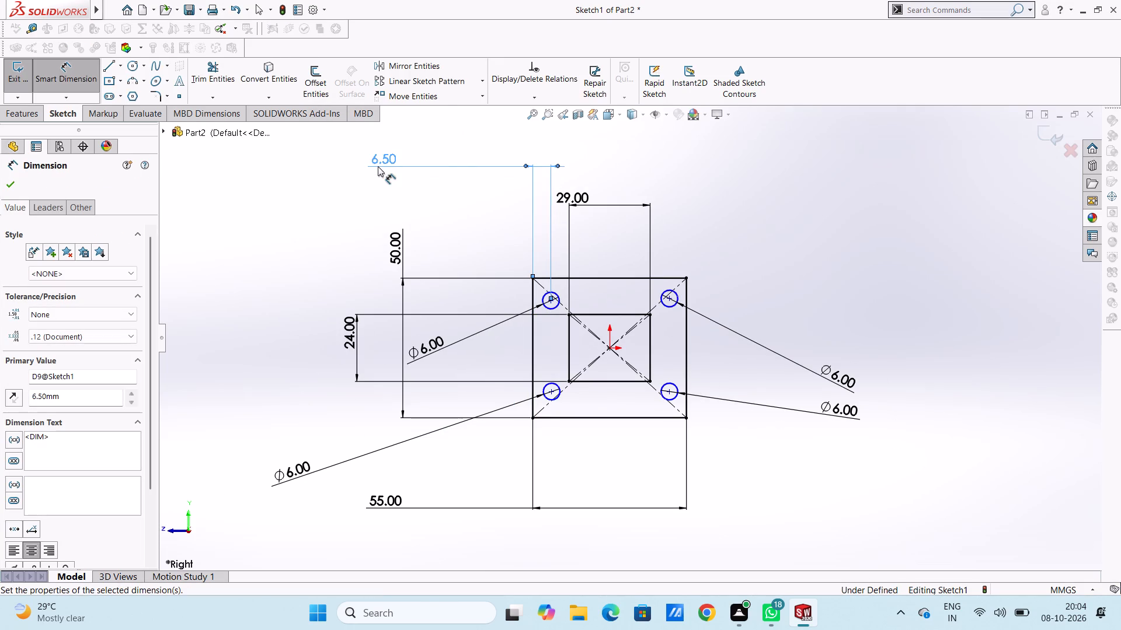
click(346, 228)
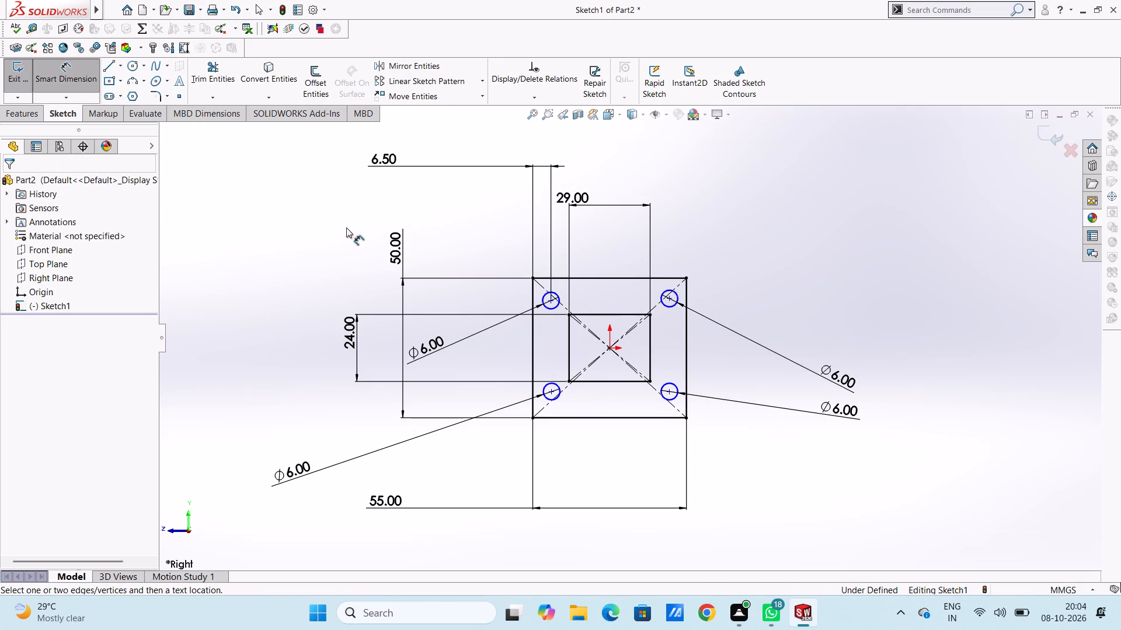
click(551, 304)
click(576, 278)
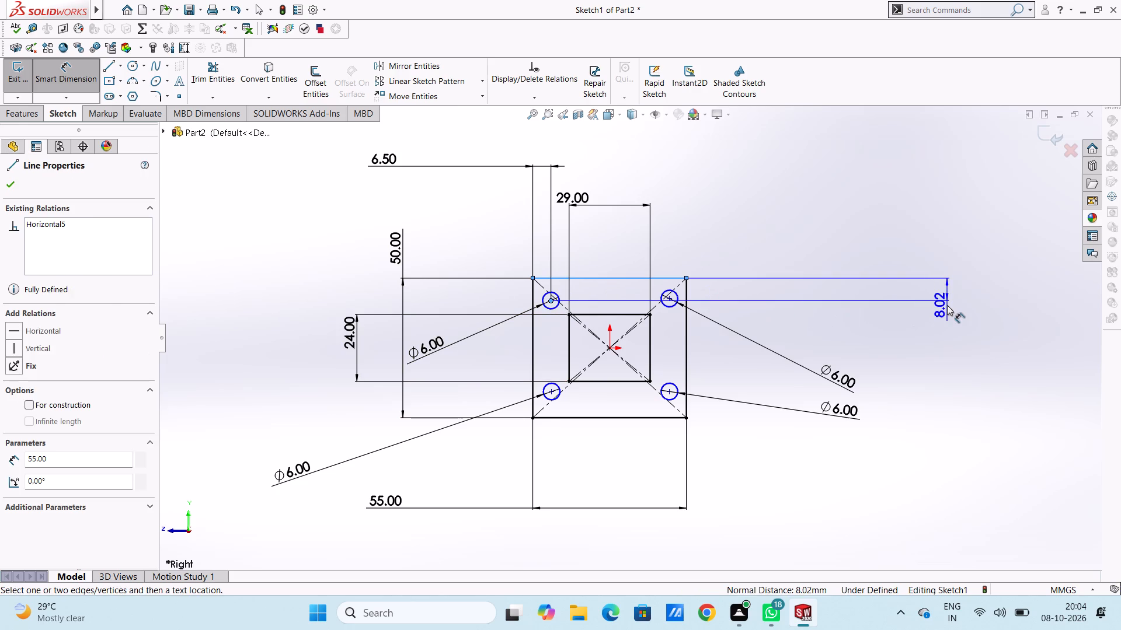
click(947, 305)
text(6.5)
key(Return)
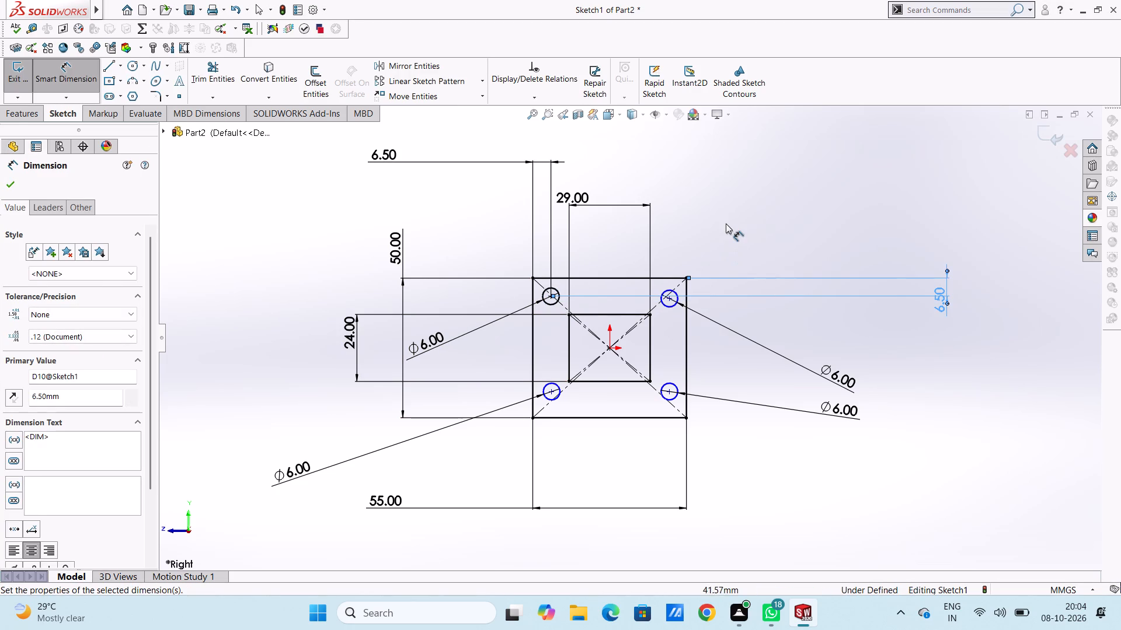
click(726, 223)
Dimension the upper-right circle's center 6.5 mm from both the right and top sides of the outer rectangle.
click(670, 300)
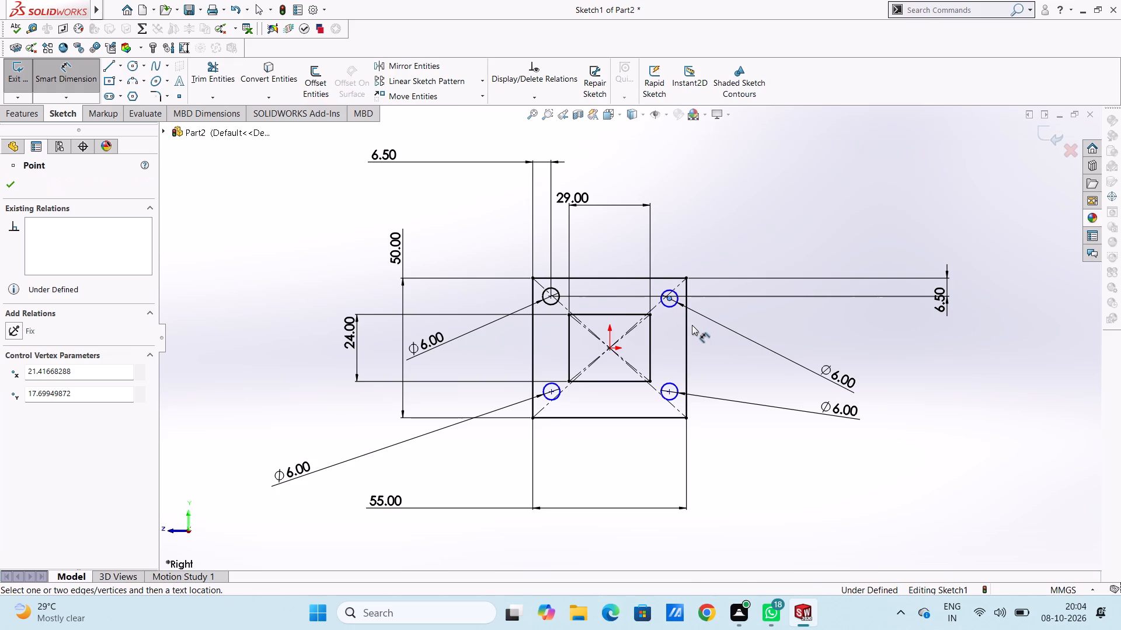
click(688, 325)
click(859, 160)
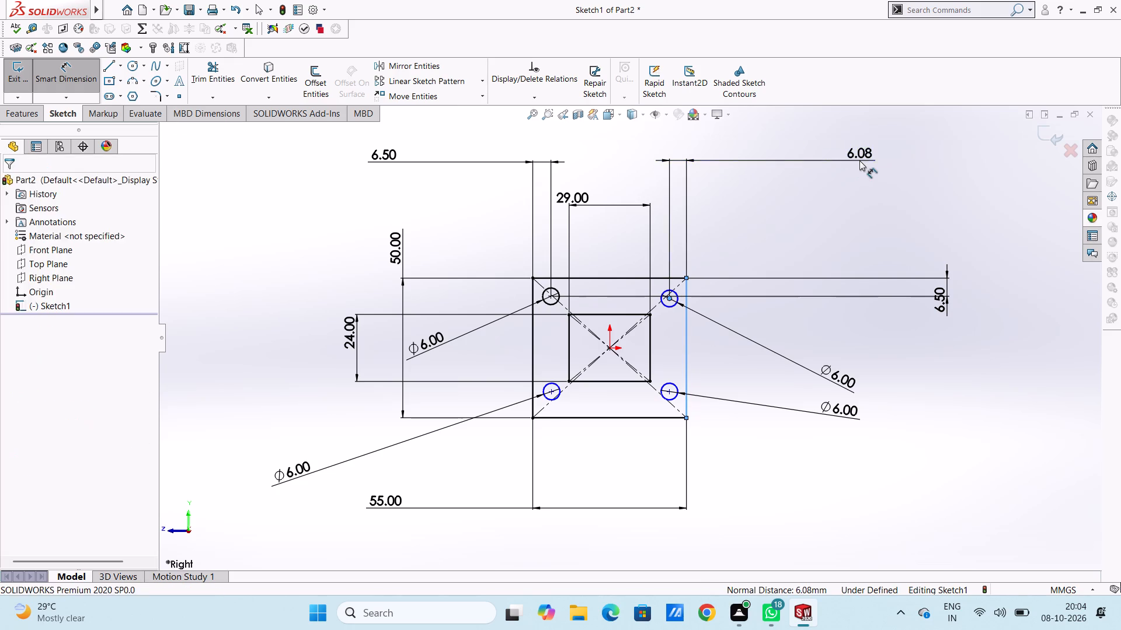
text(6.5)
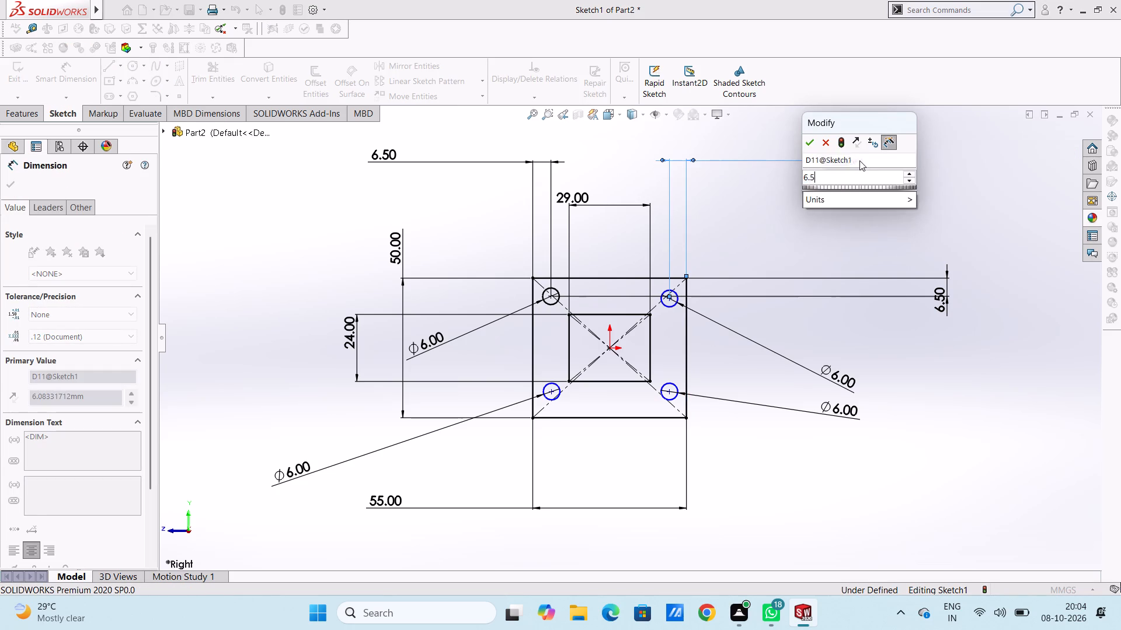
key(Return)
click(791, 231)
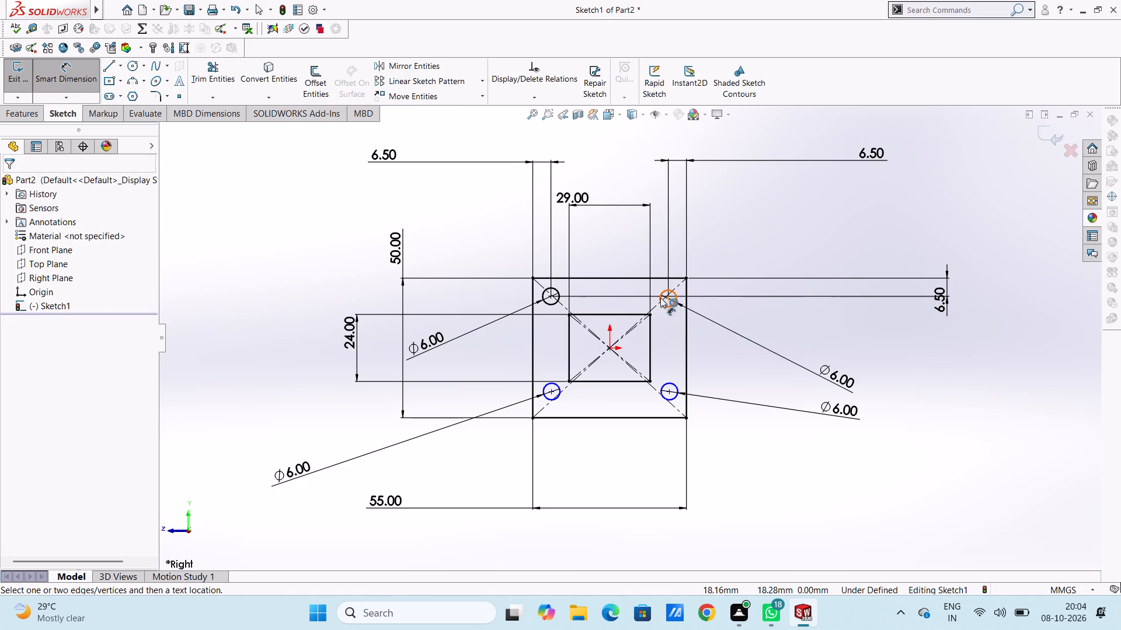
click(669, 300)
click(673, 275)
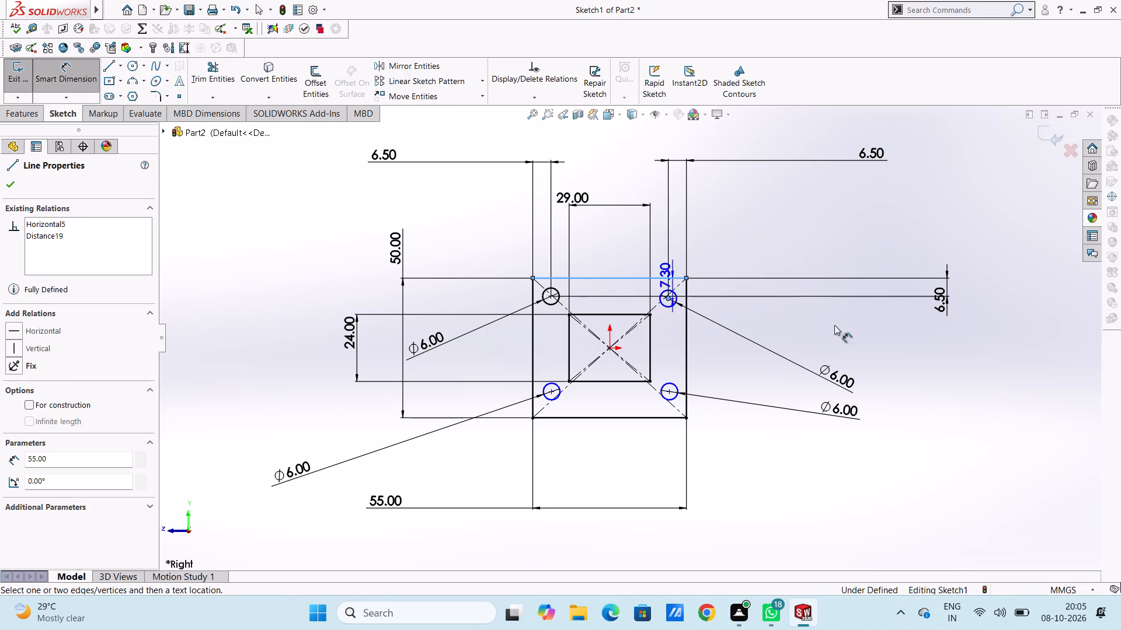
click(1011, 419)
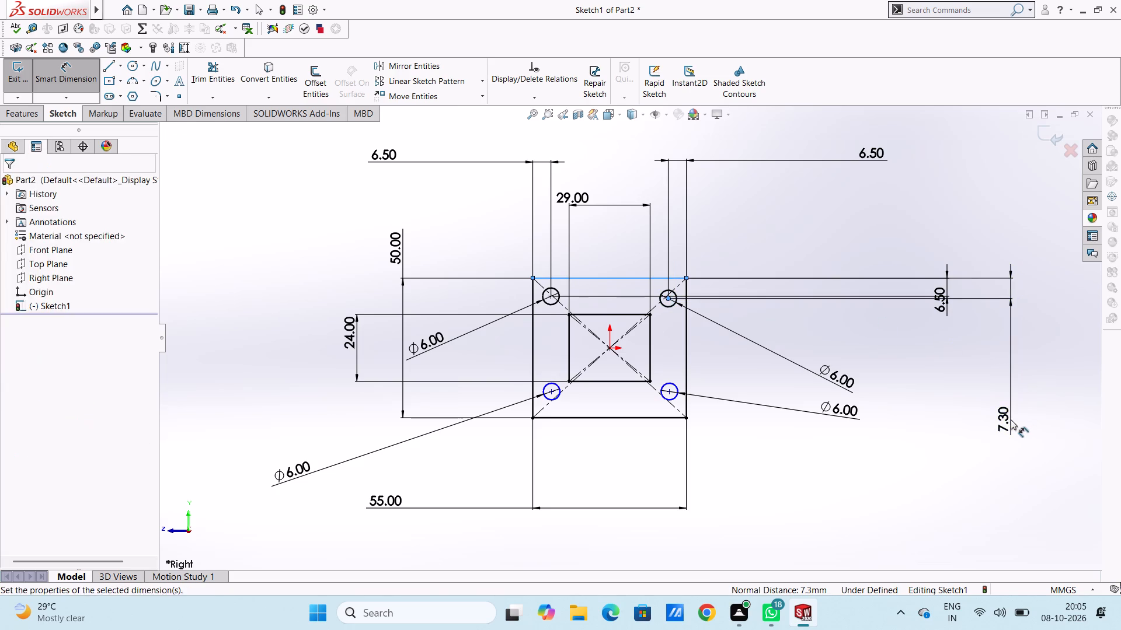
text(6.5)
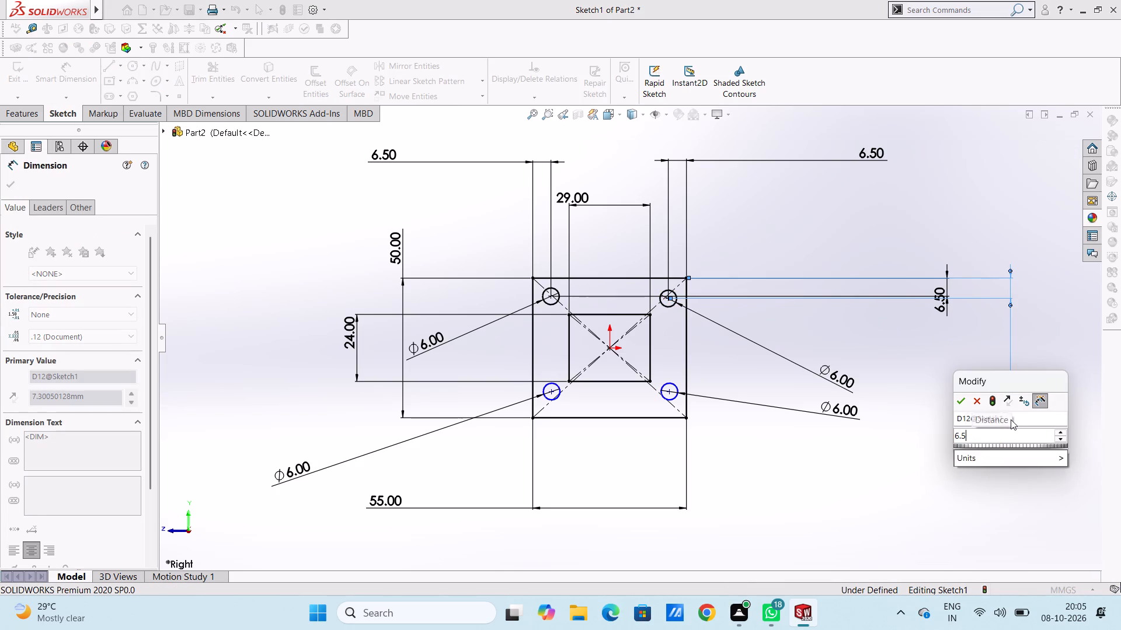
key(Return)
click(824, 227)
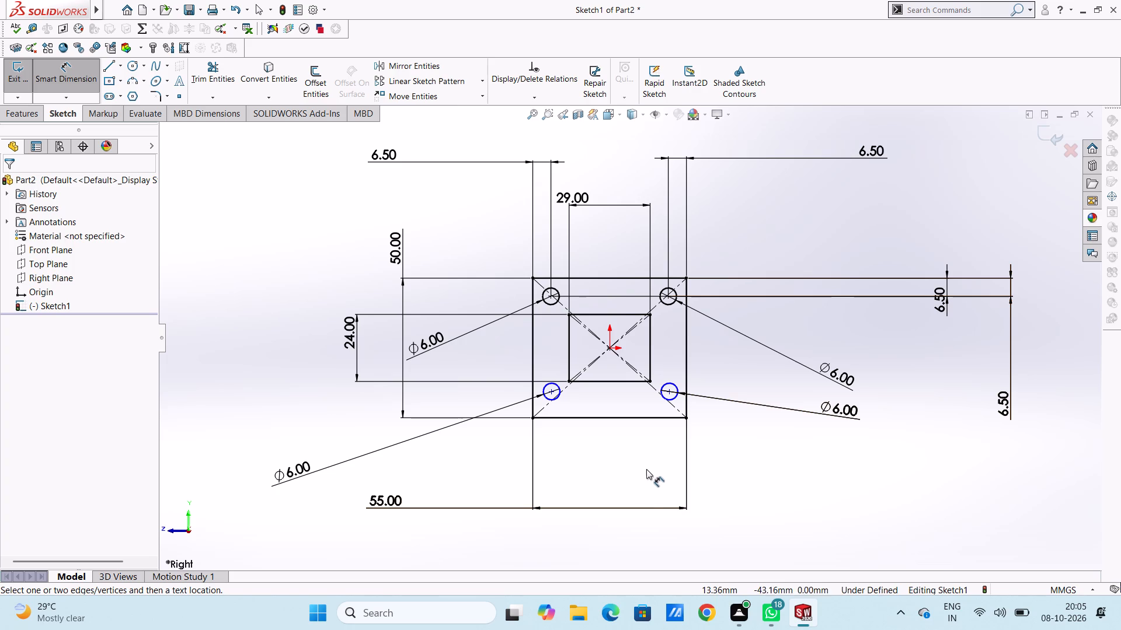
Dimension the lower-right circle's center 6.5 mm from both the right and bottom sides of the outer rectangle.
scroll(669, 433, down, 4)
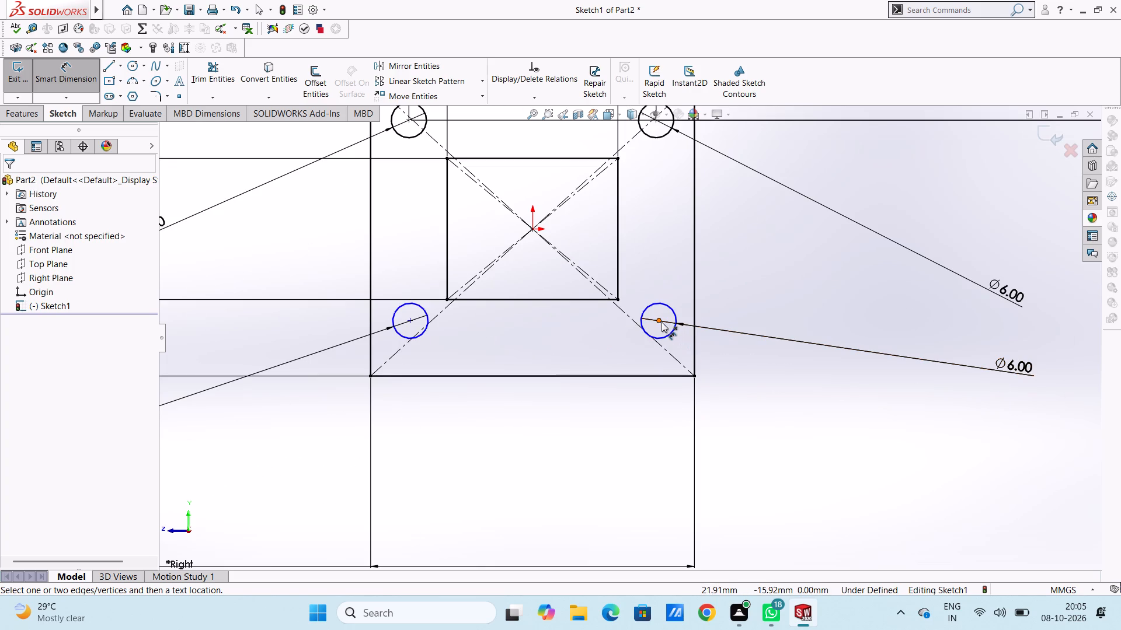
click(662, 322)
click(694, 304)
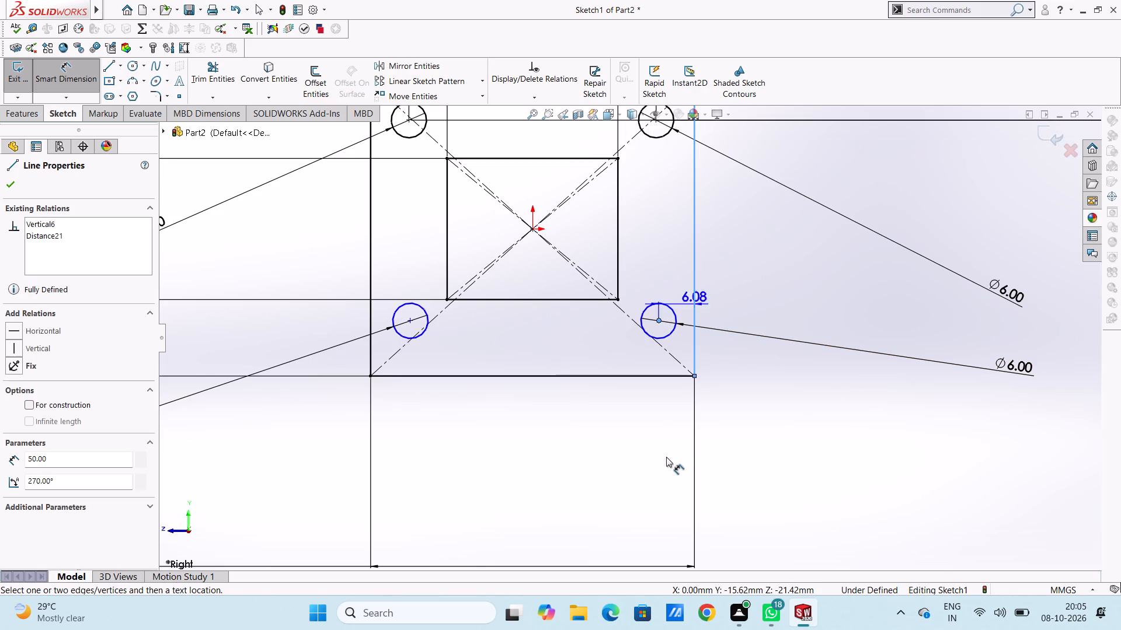
scroll(666, 457, up, 4)
click(639, 515)
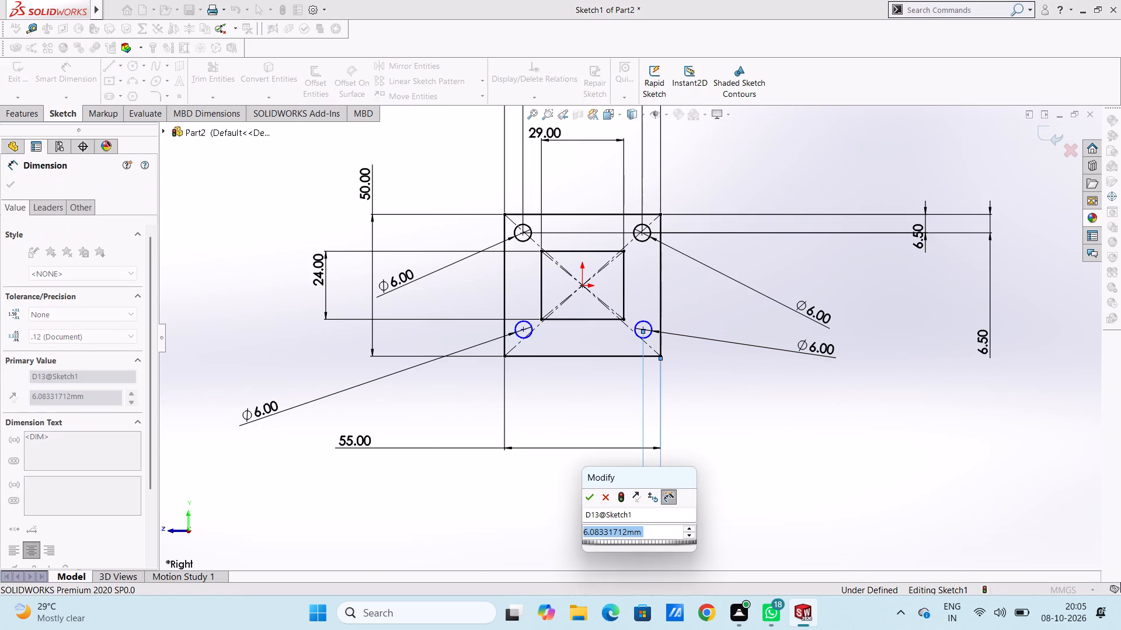
text(6.5)
key(Return)
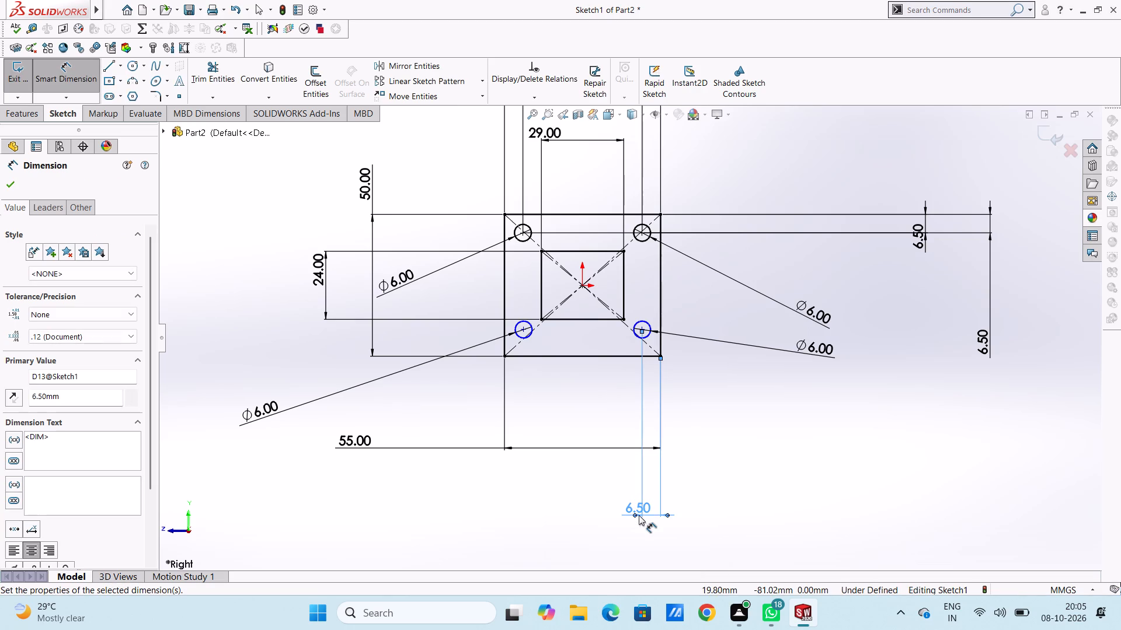
click(579, 408)
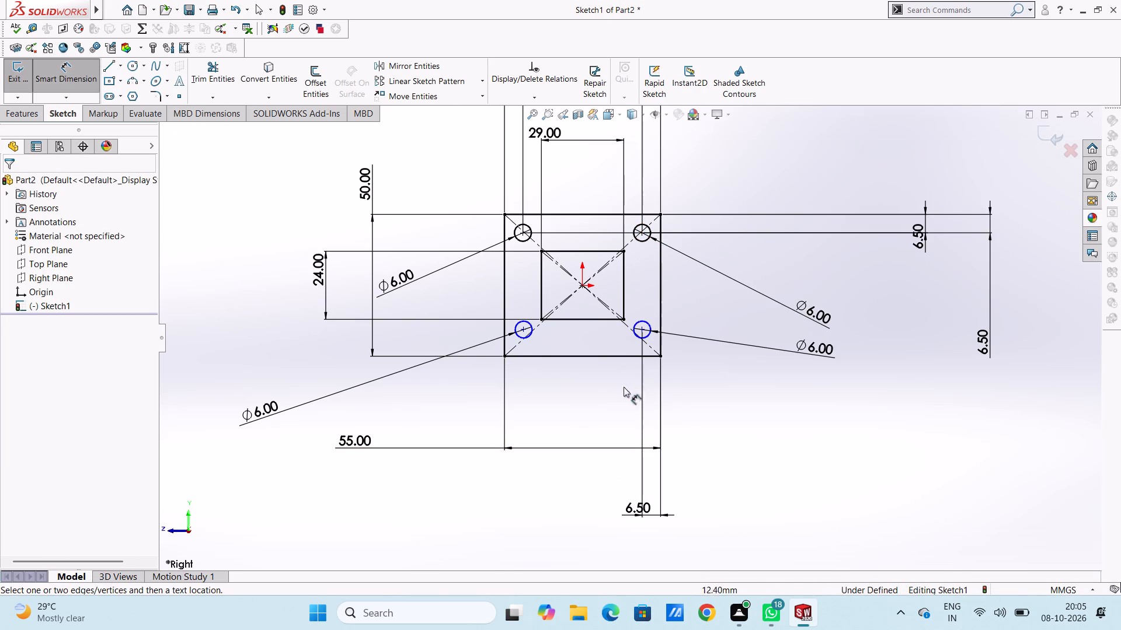
click(642, 330)
click(635, 356)
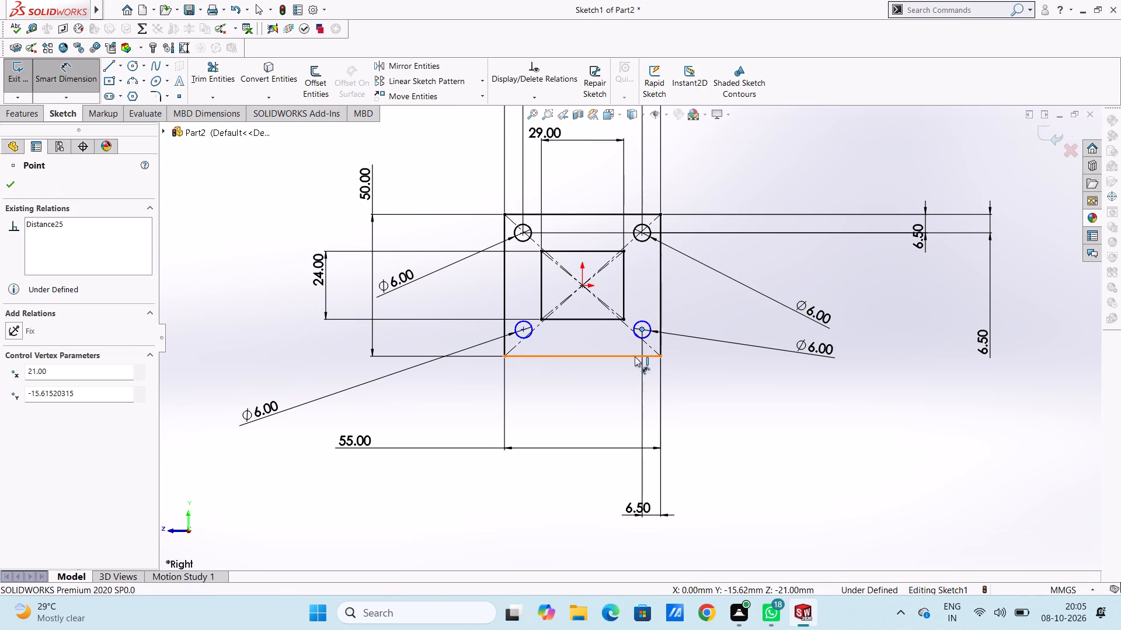
click(1027, 429)
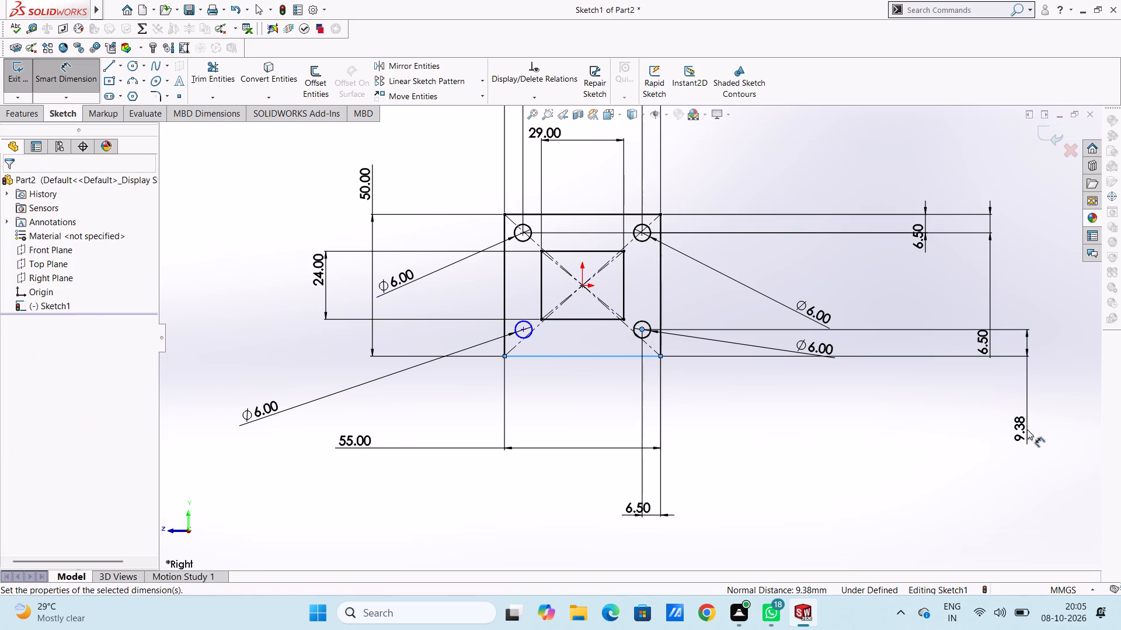
text(6.5)
key(Return)
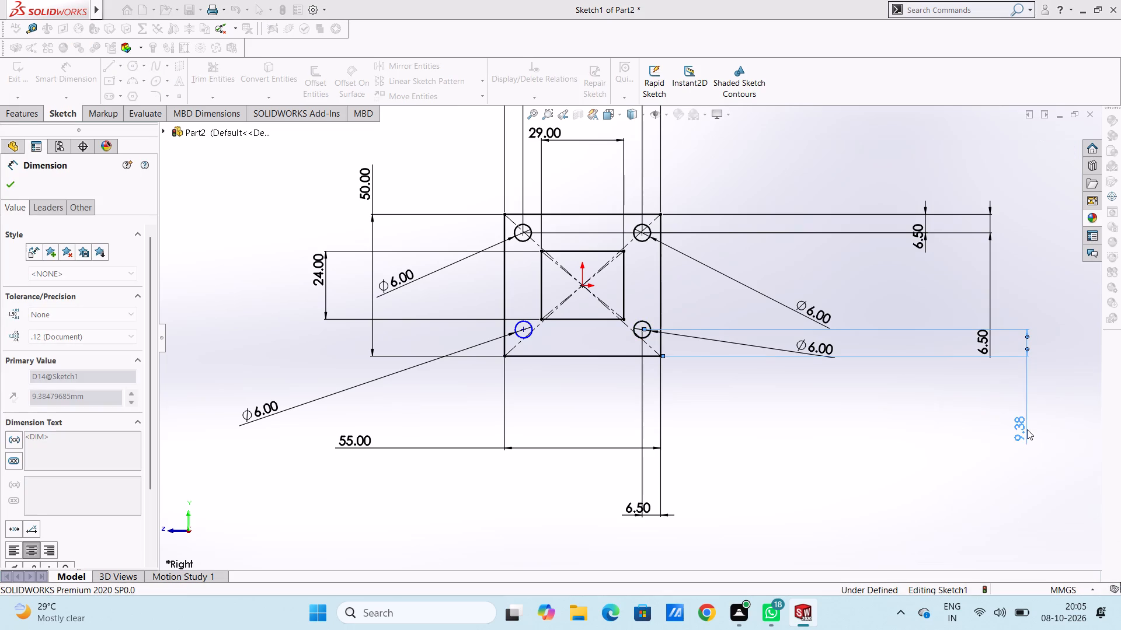
click(853, 464)
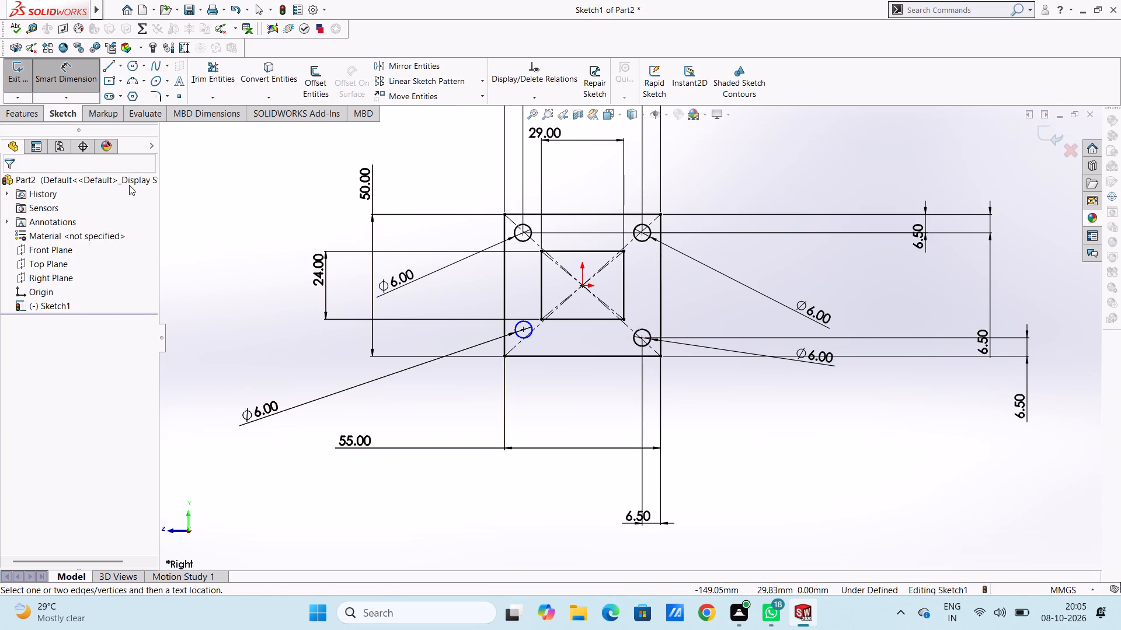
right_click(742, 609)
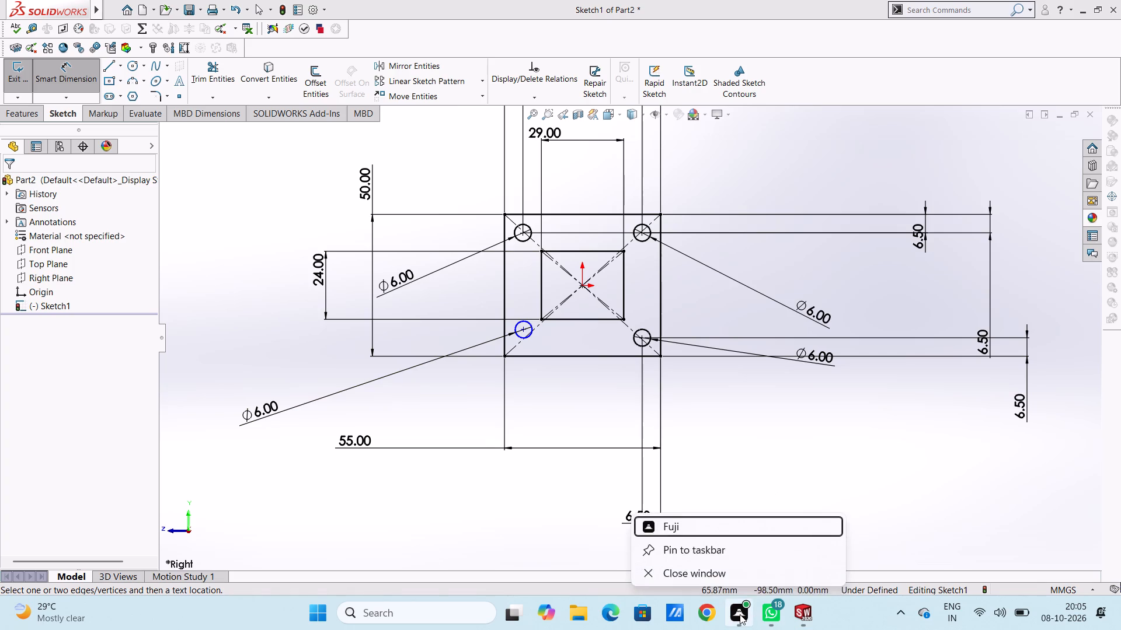
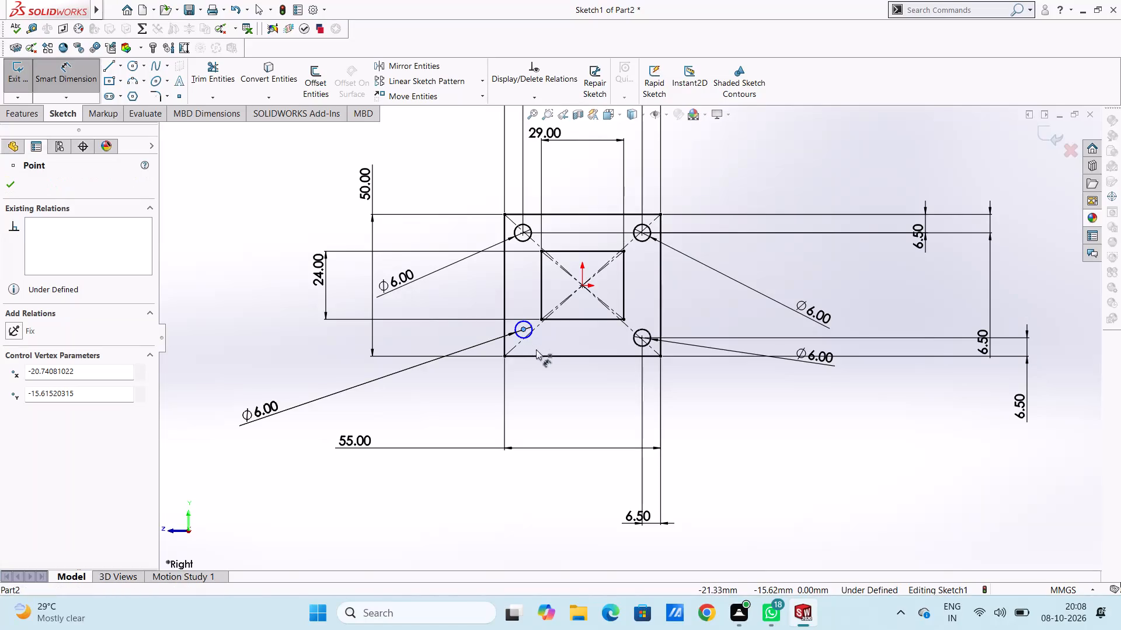
Dimension the lower-left circle's center 6.5 mm from both the bottom and left sides of the outer rectangle.
click(561, 358)
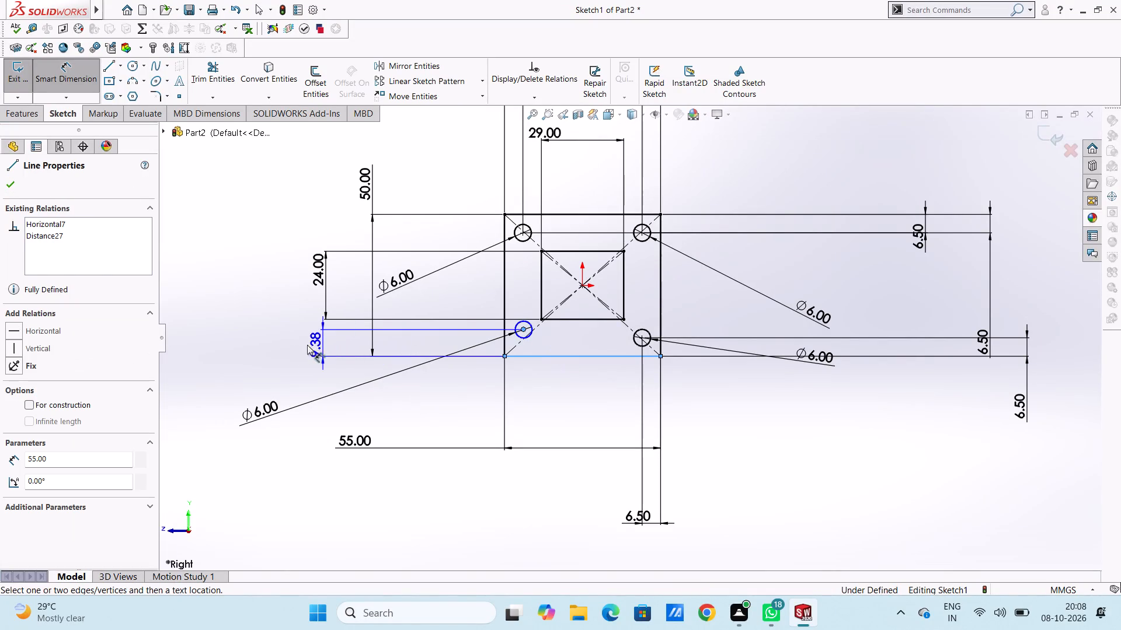
click(284, 346)
text(6.5)
key(Return)
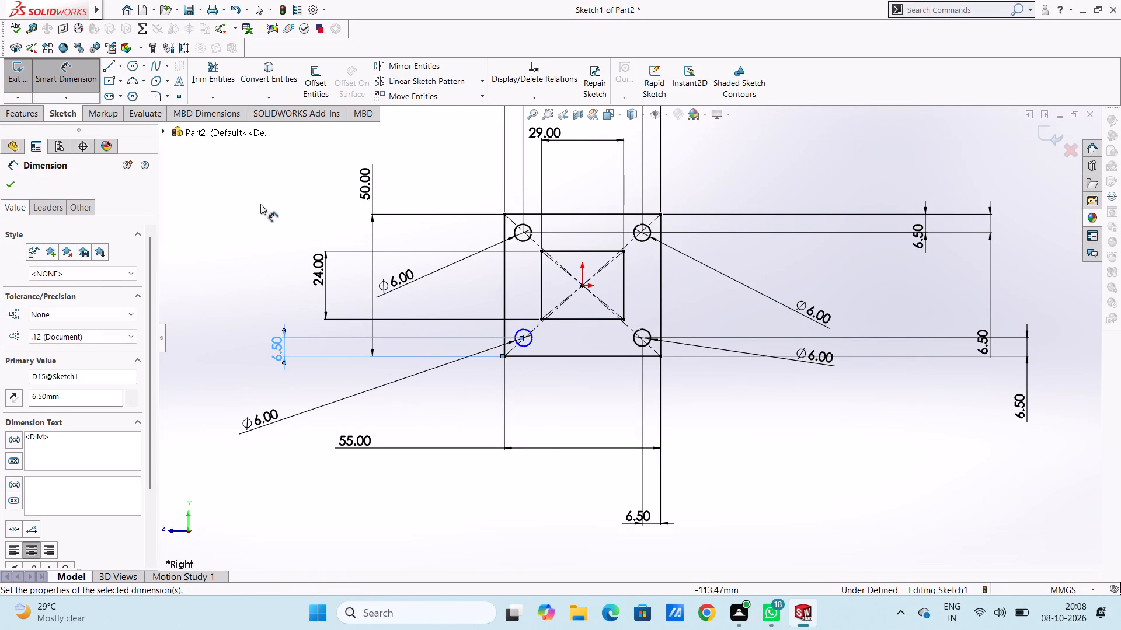
click(260, 204)
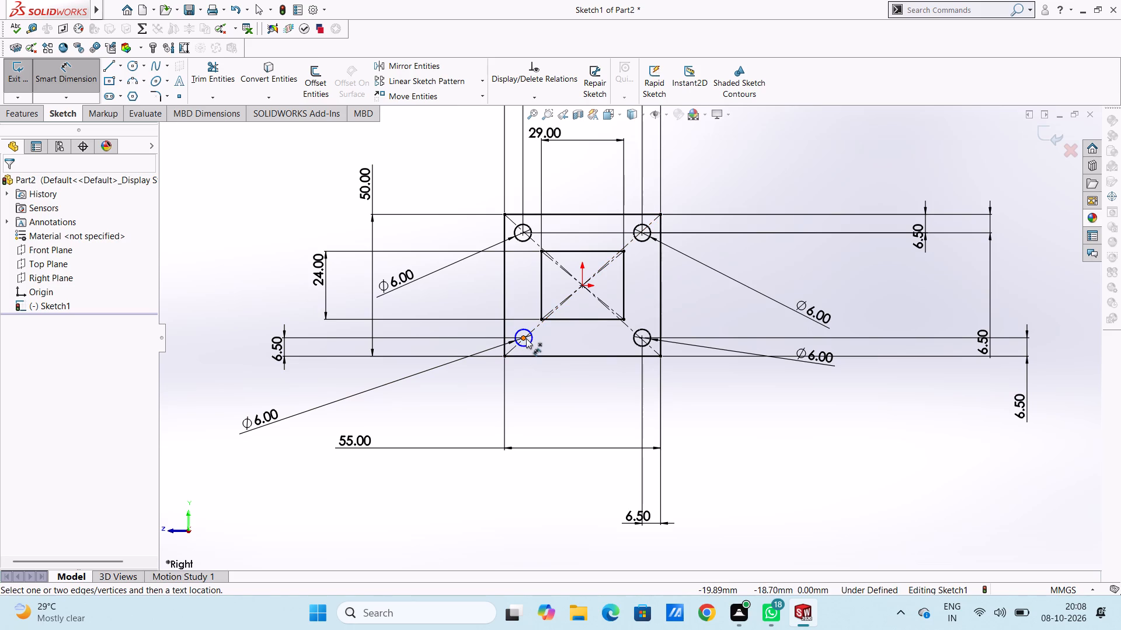
click(526, 338)
click(507, 313)
scroll(509, 412, up, 4)
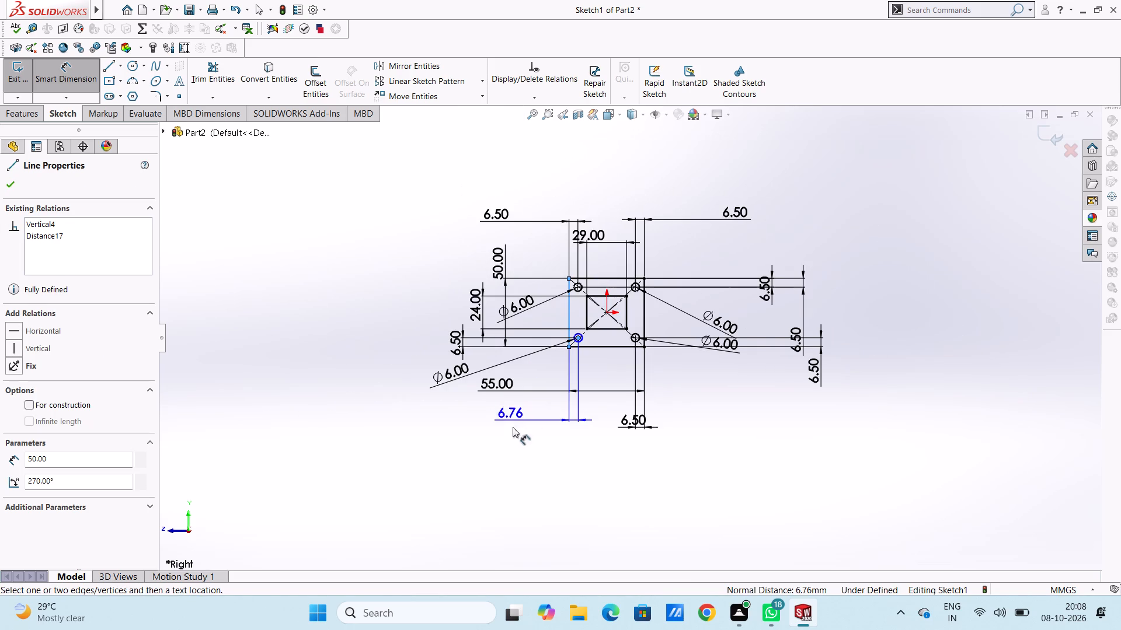
click(468, 467)
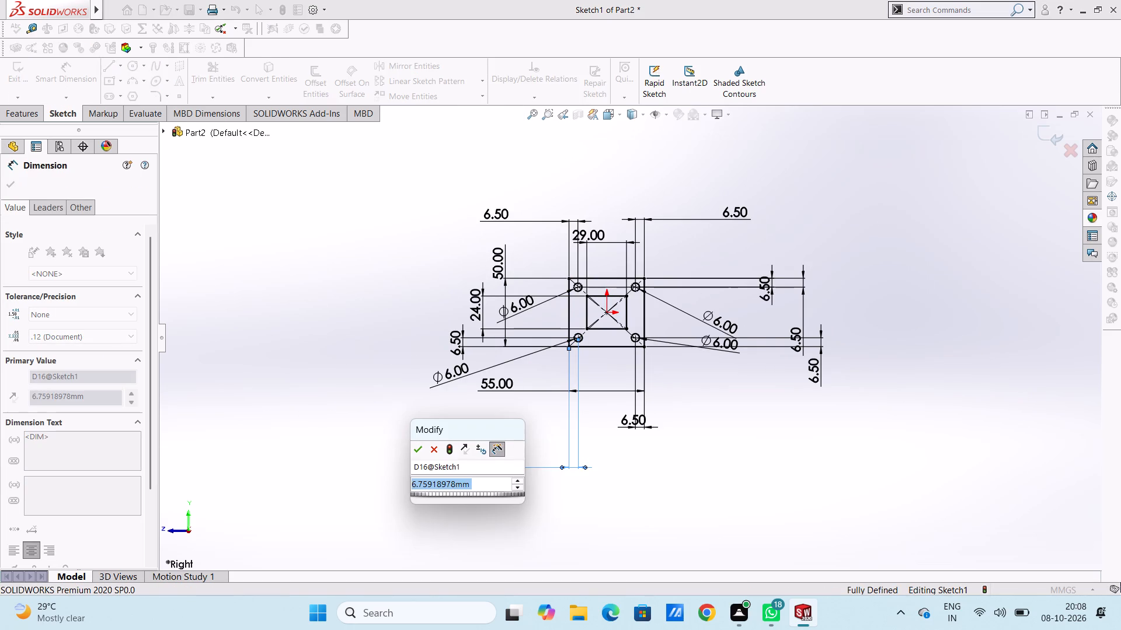
text(6.5)
key(Return)
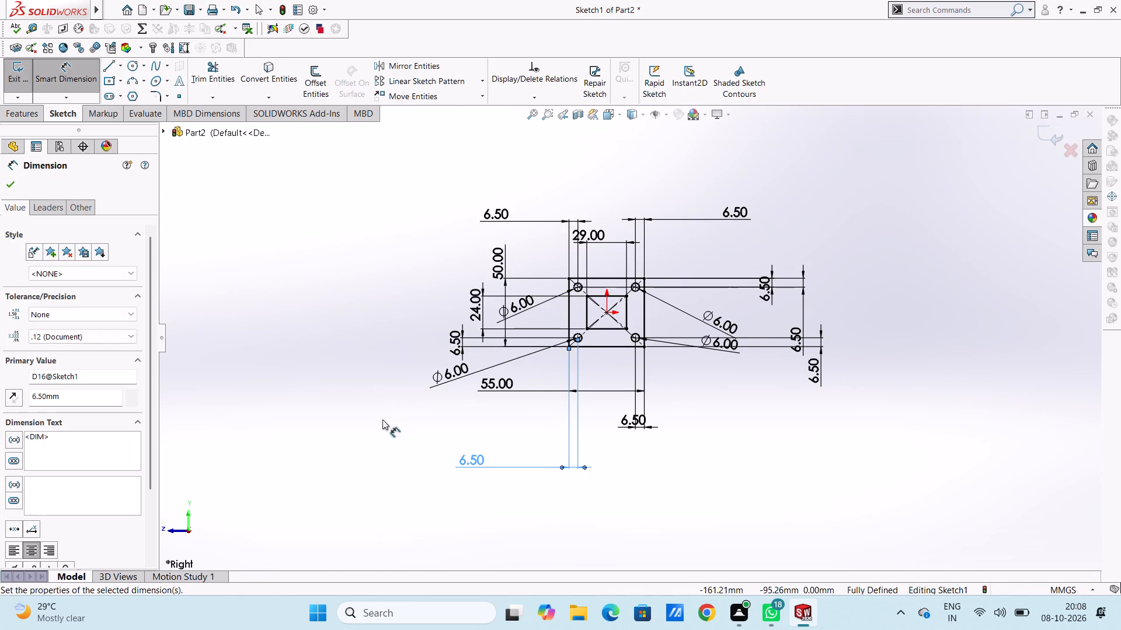
click(386, 324)
scroll(593, 313, down, 4)
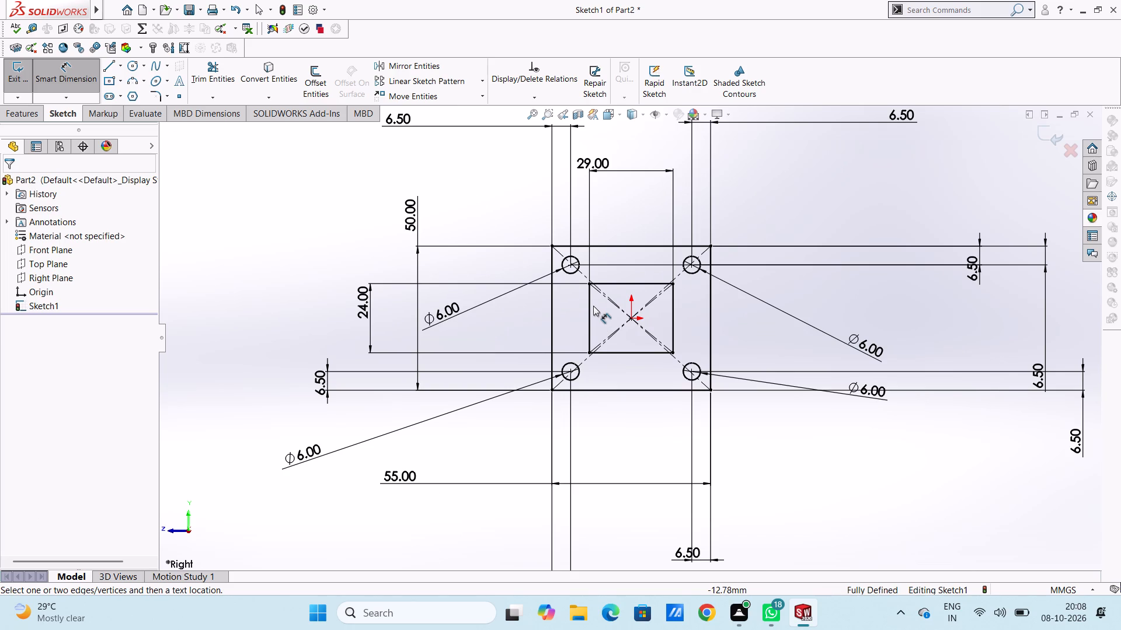
click(57, 84)
Extrude the sketch 5 mm as a blind boss to form the plate.
click(25, 117)
click(30, 74)
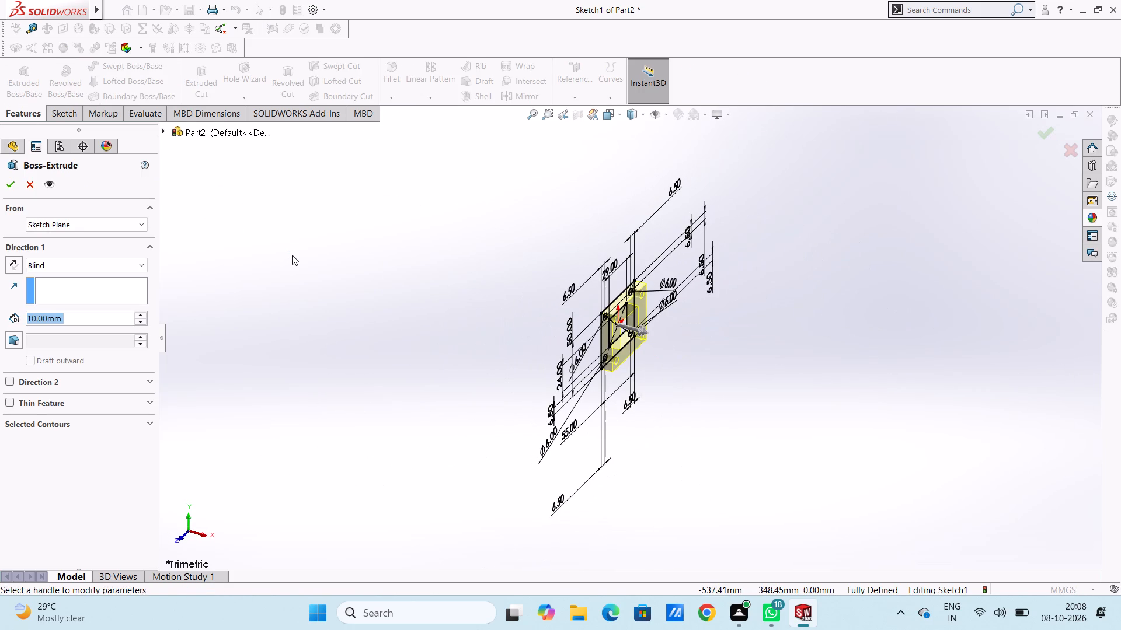
key(5)
key(Return)
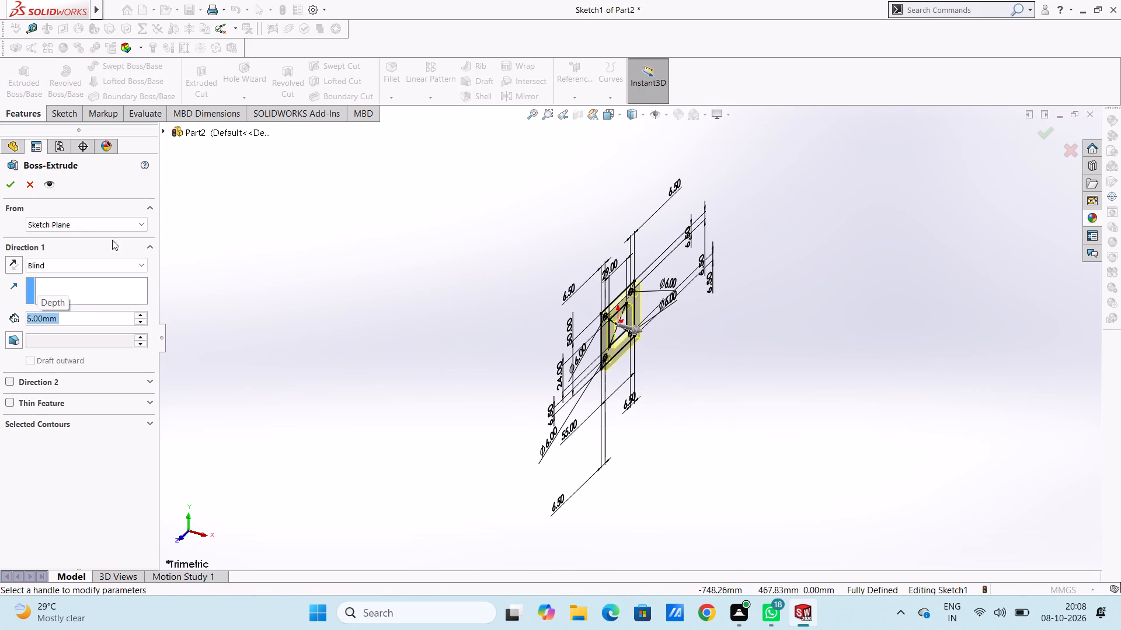
click(8, 187)
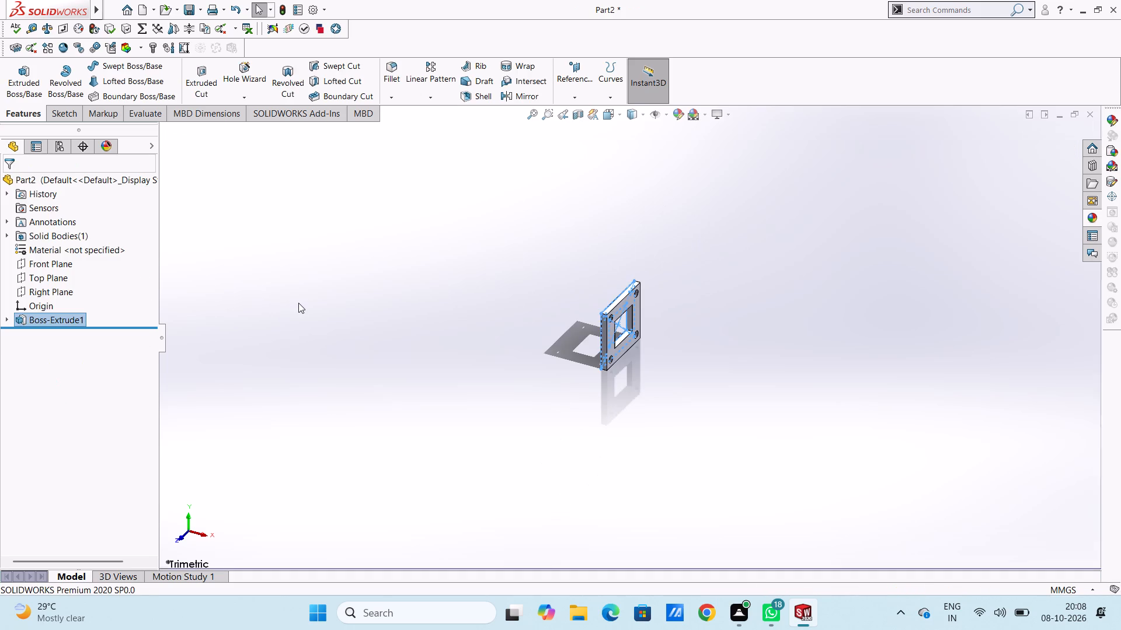
click(298, 303)
Examine the extruded plate from several angles, including the front and right views.
middle_drag(408, 296, 382, 289)
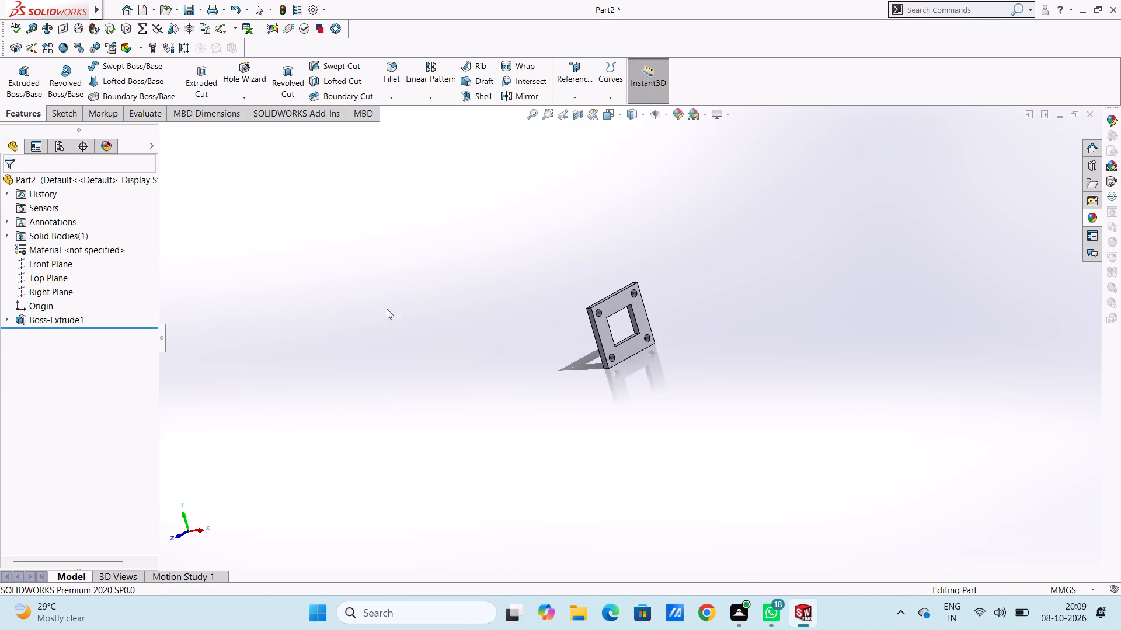
middle_drag(438, 372, 353, 352)
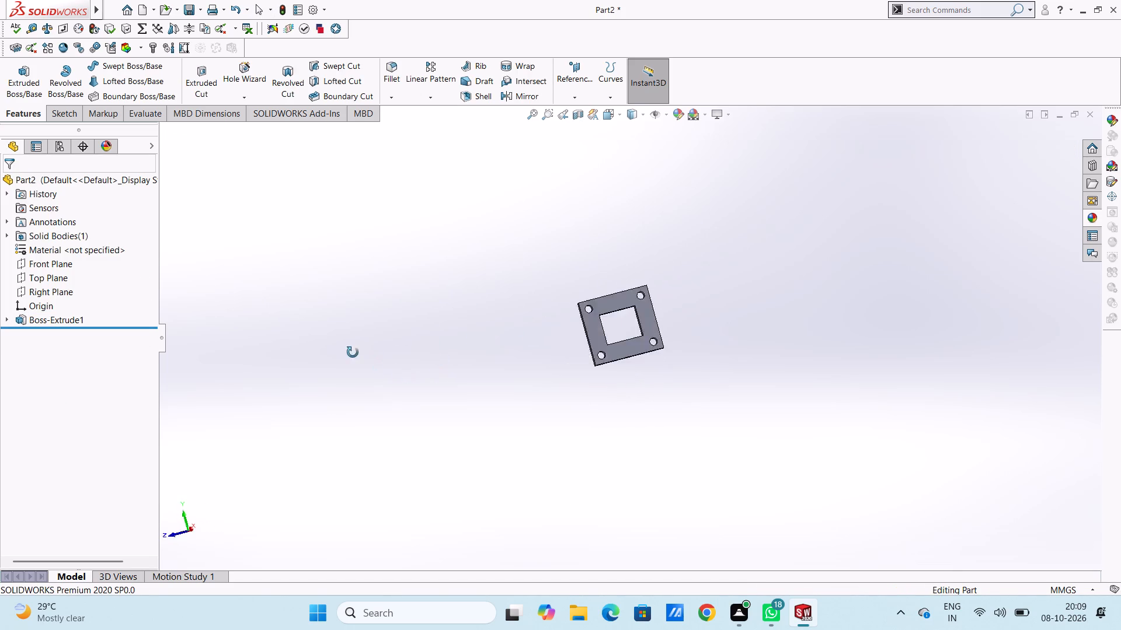
middle_drag(353, 352, 392, 339)
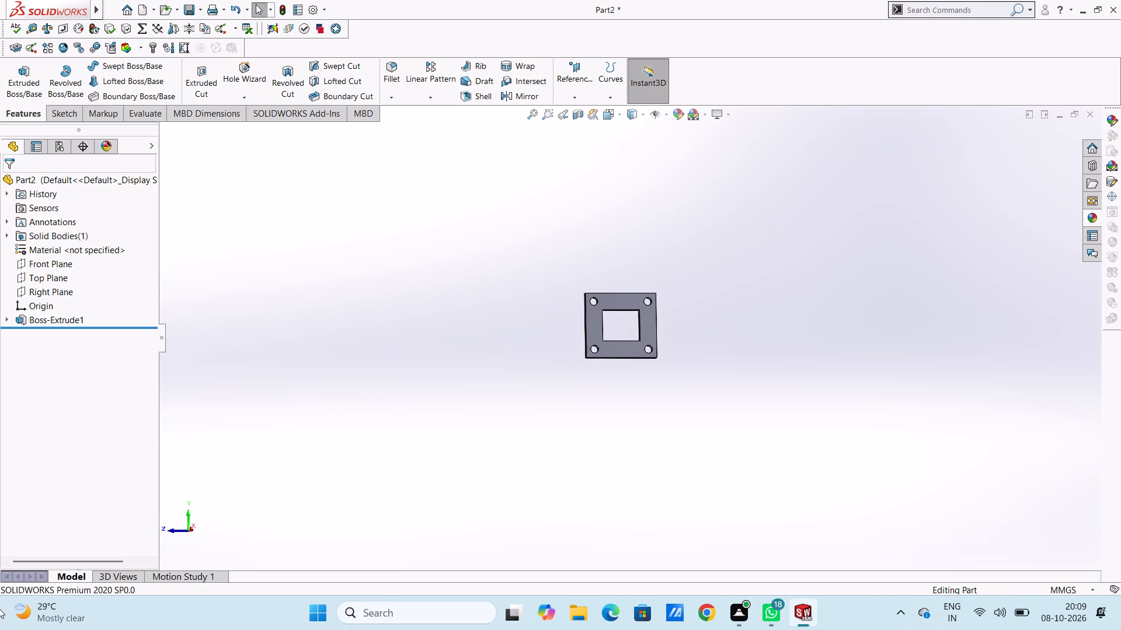
click(530, 394)
key(ctrl+1)
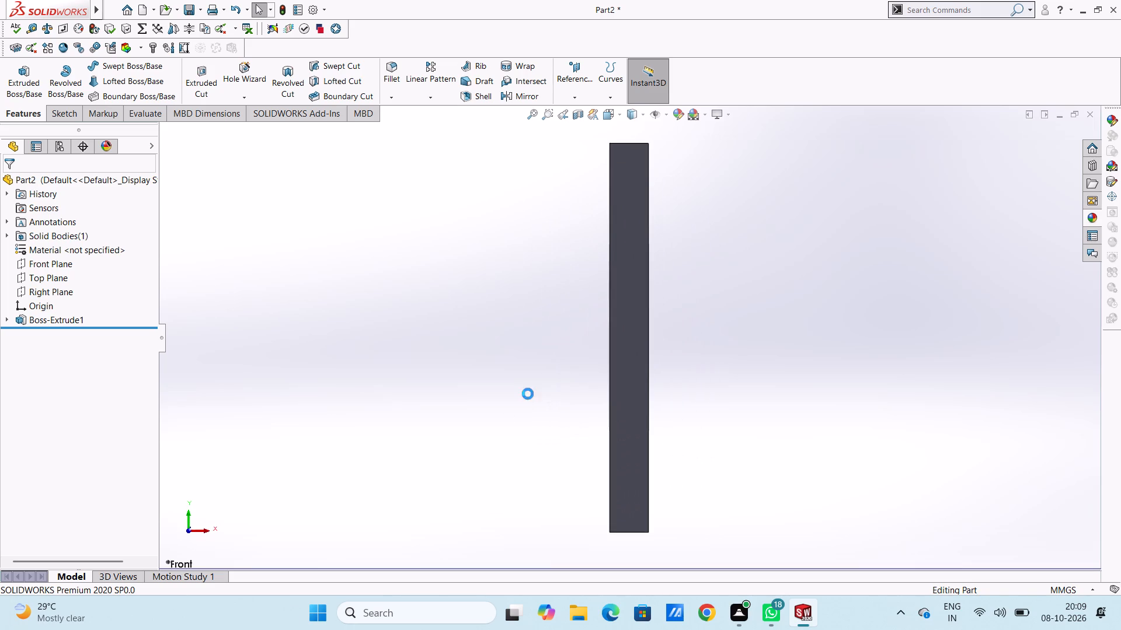
key(ctrl+4)
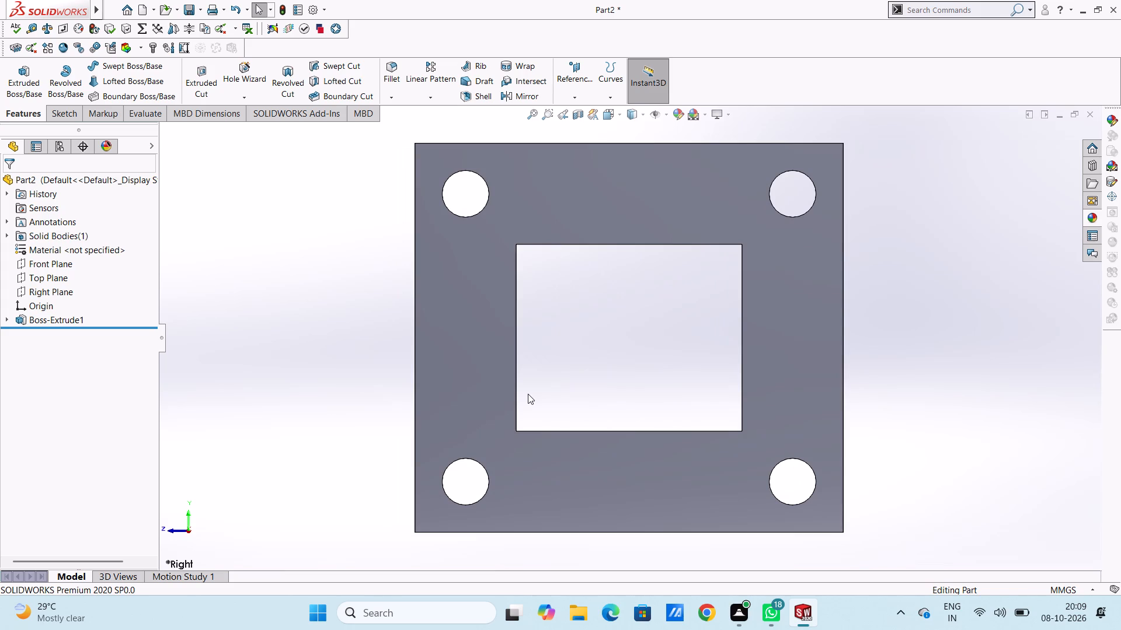
key(ctrl+1)
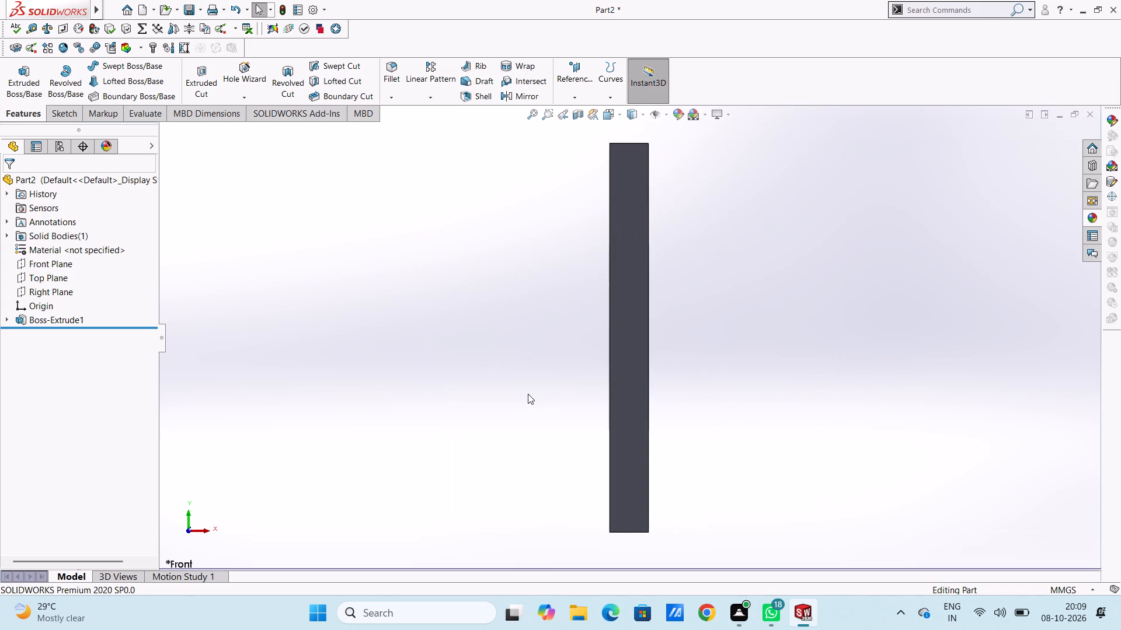
scroll(528, 394, up, 7)
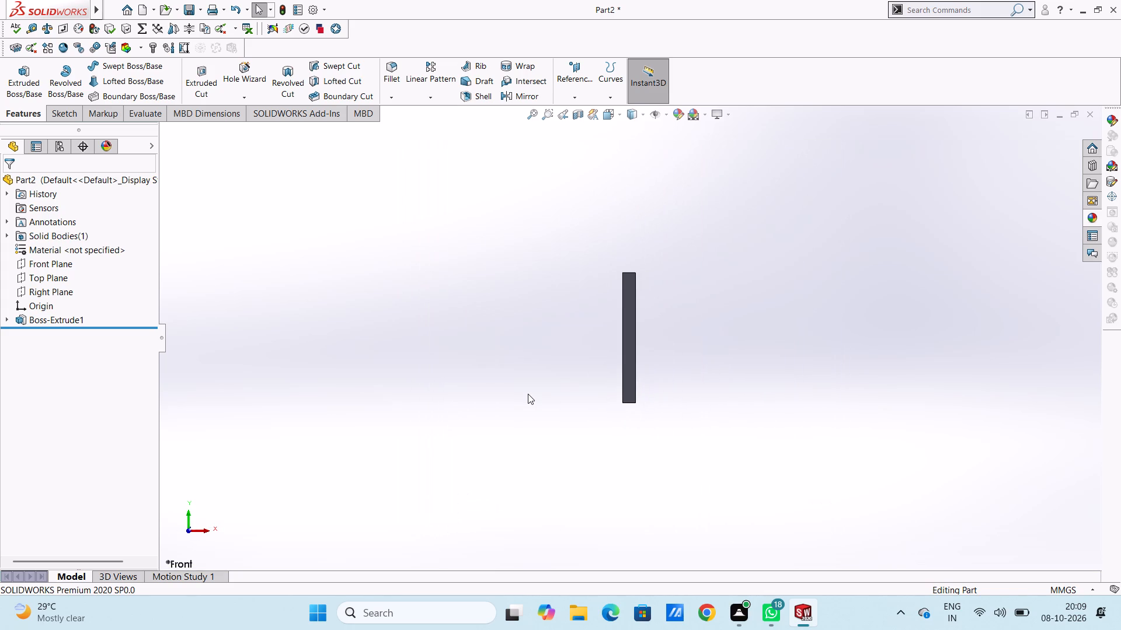
scroll(528, 394, up, 4)
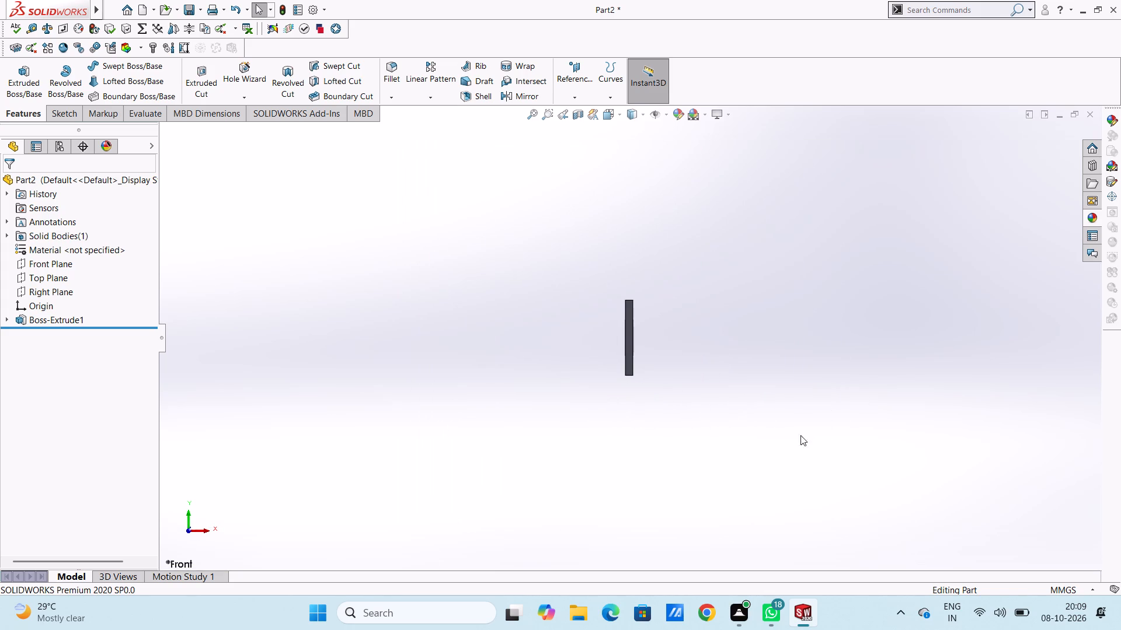
Create a reference plane parallel to the Top Plane with a flipped offset of 50 mm, below the plate.
click(572, 73)
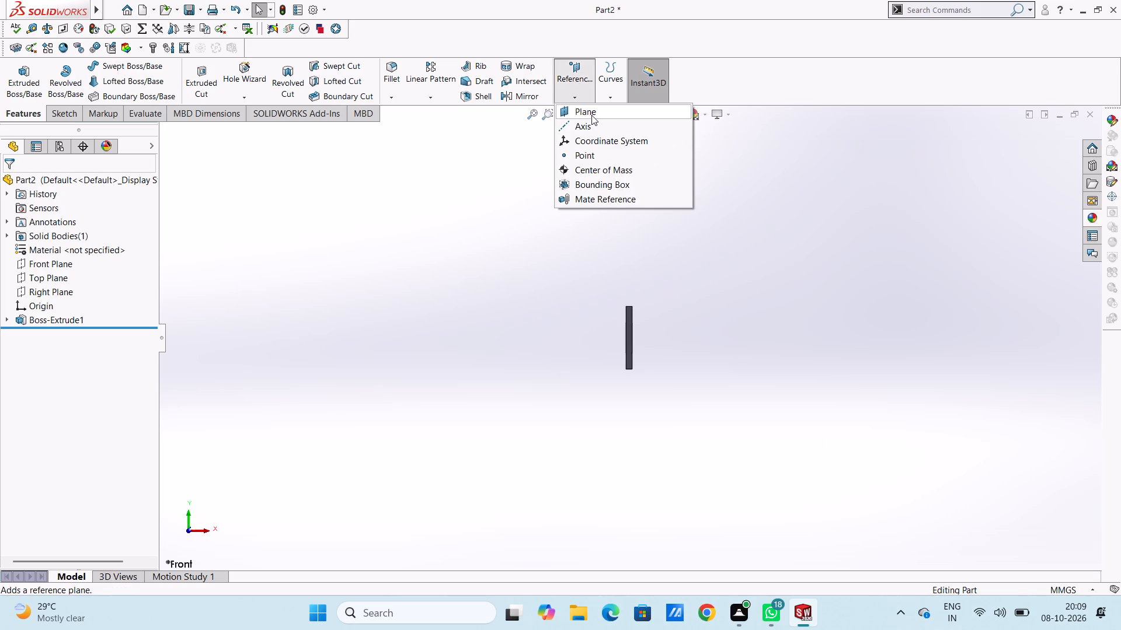
click(593, 110)
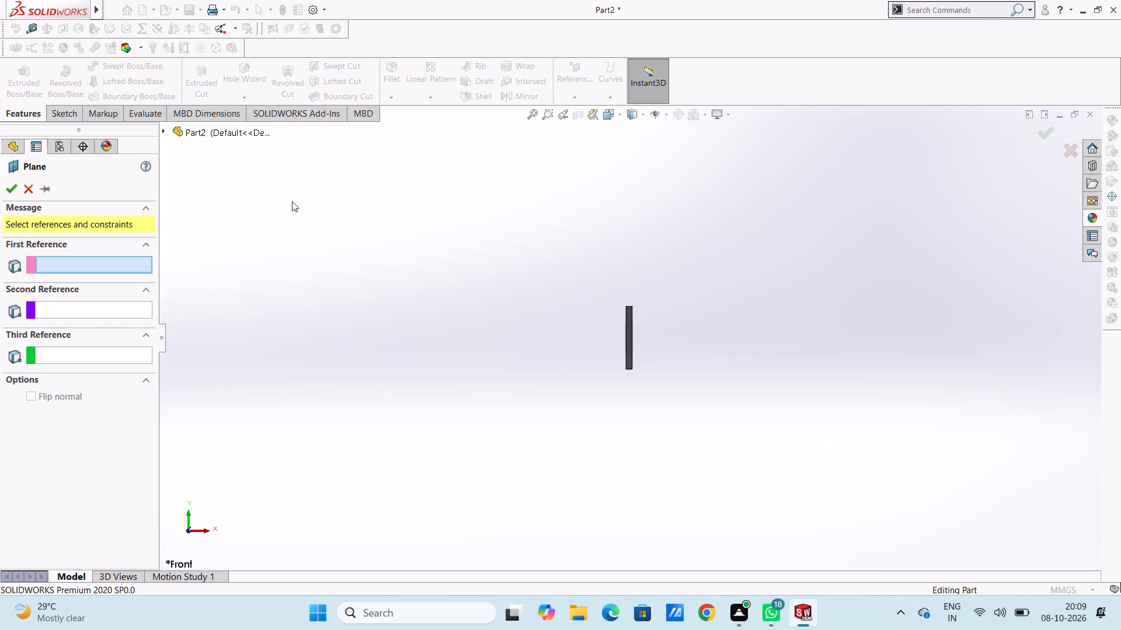
click(232, 137)
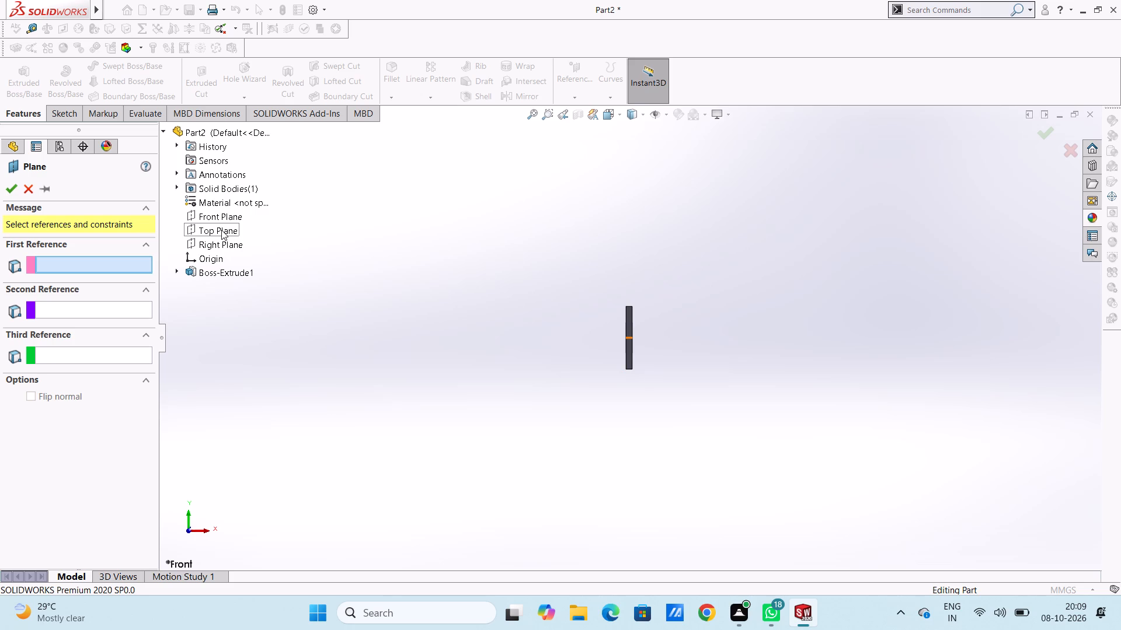
click(221, 230)
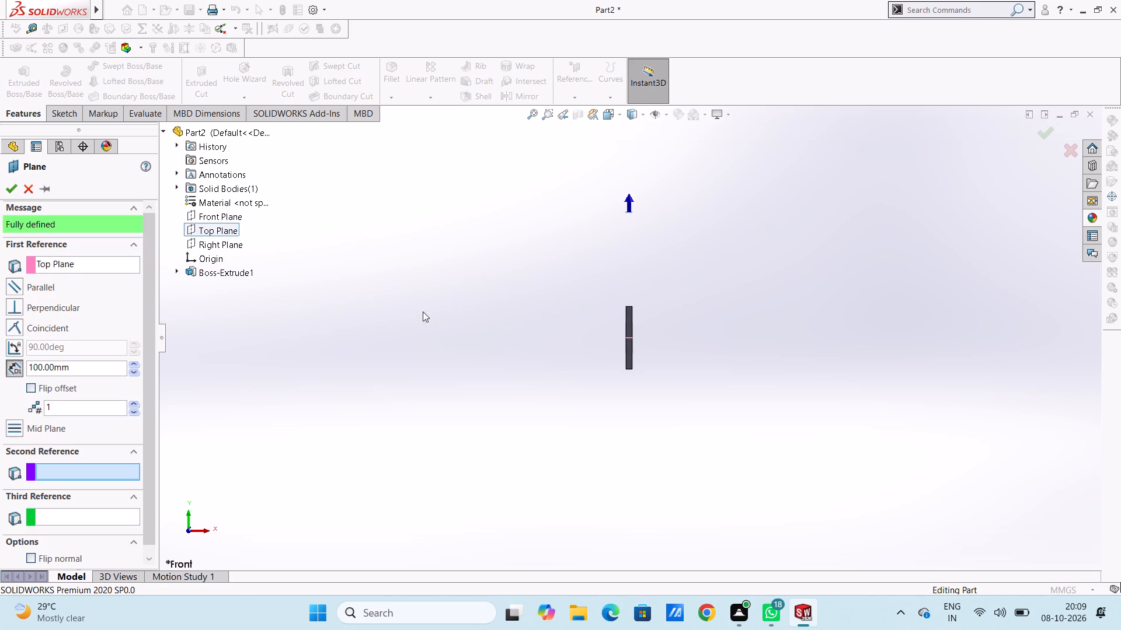
double_click(99, 367)
key(0)
key(Return)
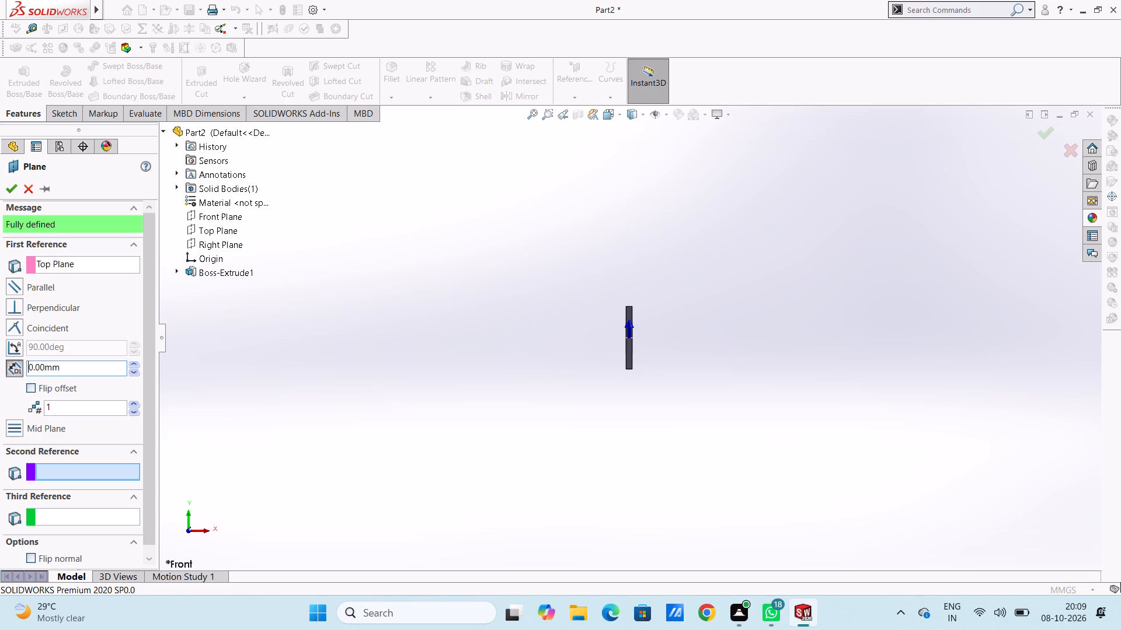
double_click(106, 370)
text(50)
key(Return)
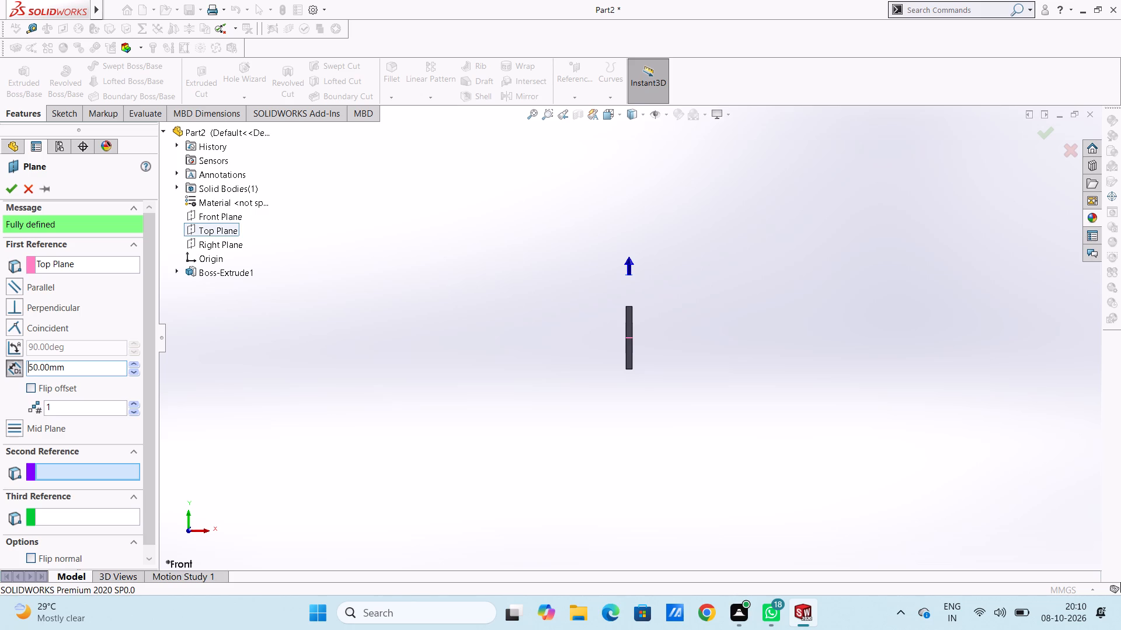
click(32, 385)
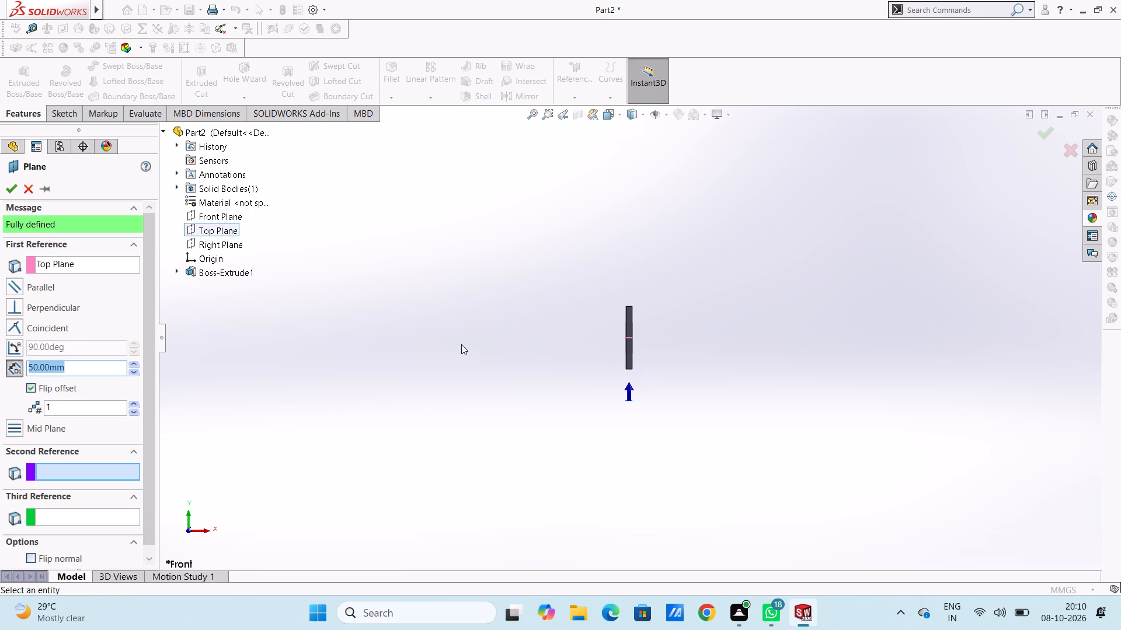
middle_drag(461, 351, 461, 365)
middle_drag(461, 365, 417, 461)
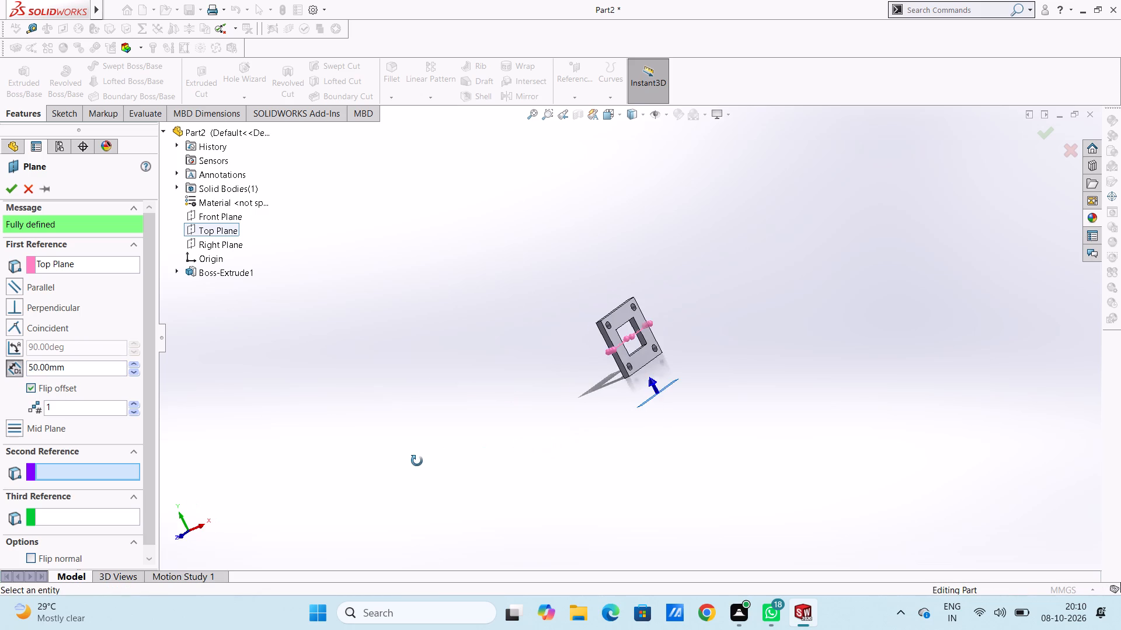
middle_drag(417, 461, 464, 412)
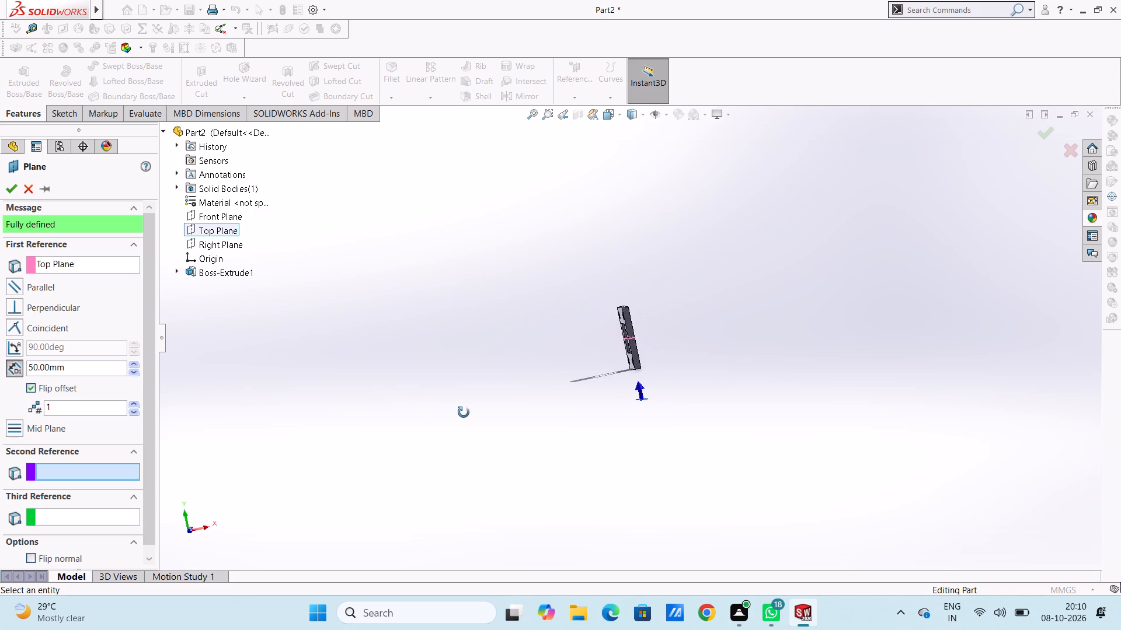
middle_drag(464, 412, 451, 410)
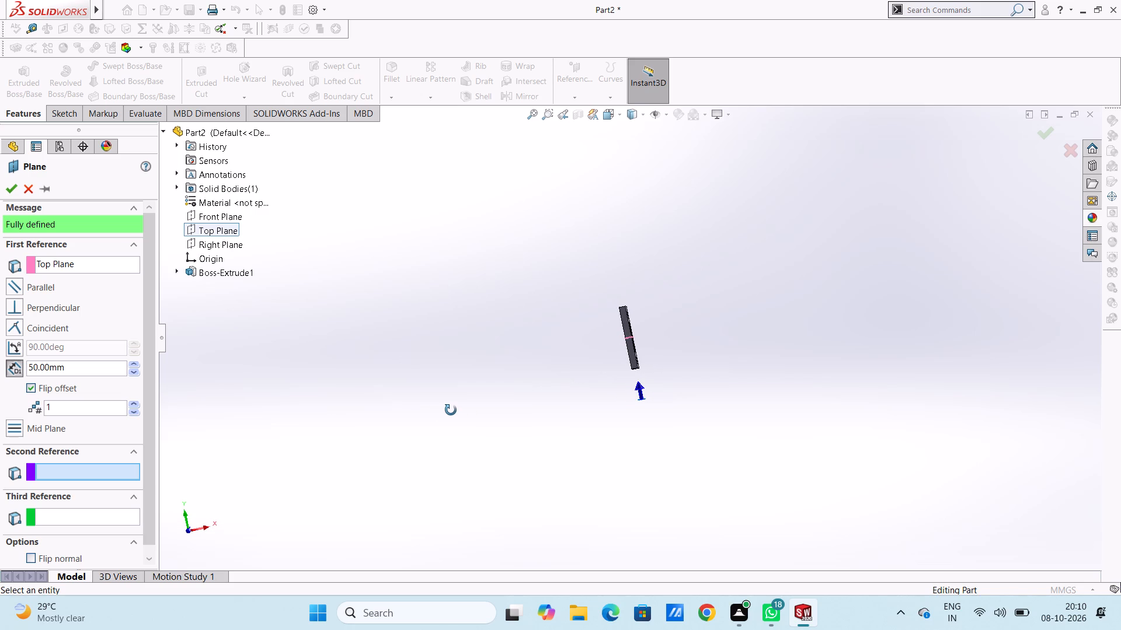
middle_drag(451, 410, 450, 410)
click(11, 194)
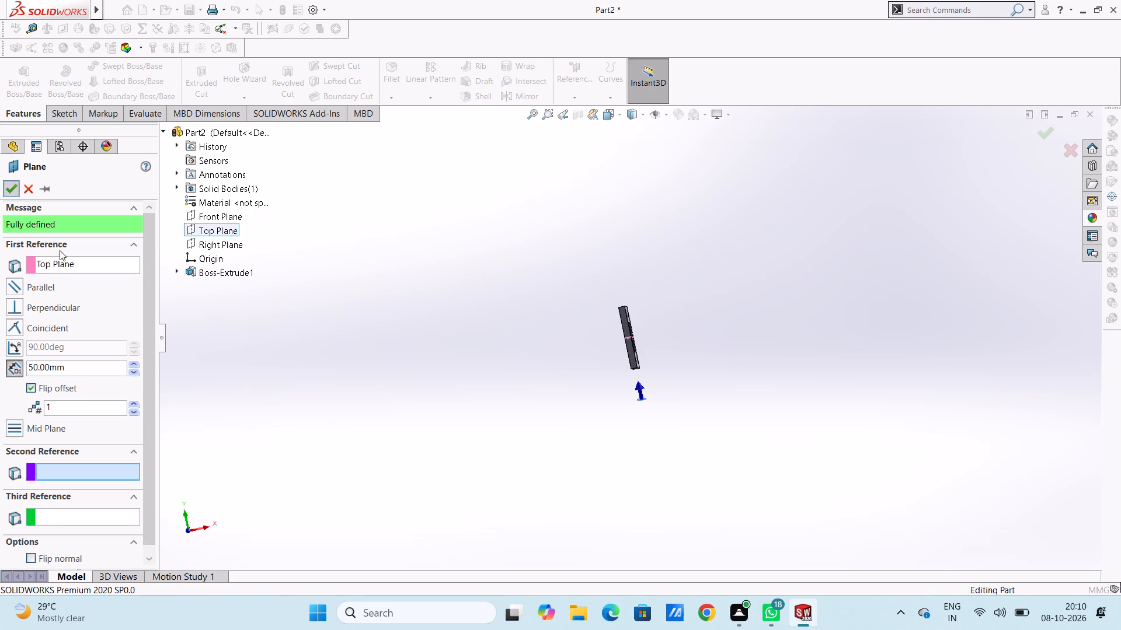
click(389, 403)
middle_drag(390, 409, 447, 447)
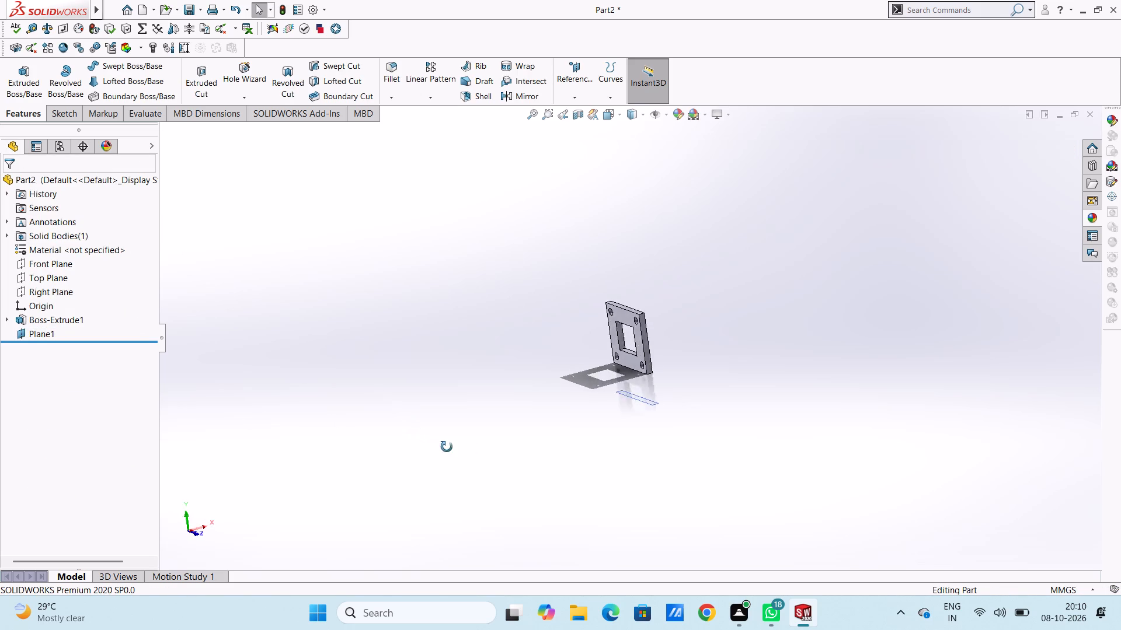
Start a new sketch on the offset reference plane below the plate.
middle_drag(447, 447, 398, 463)
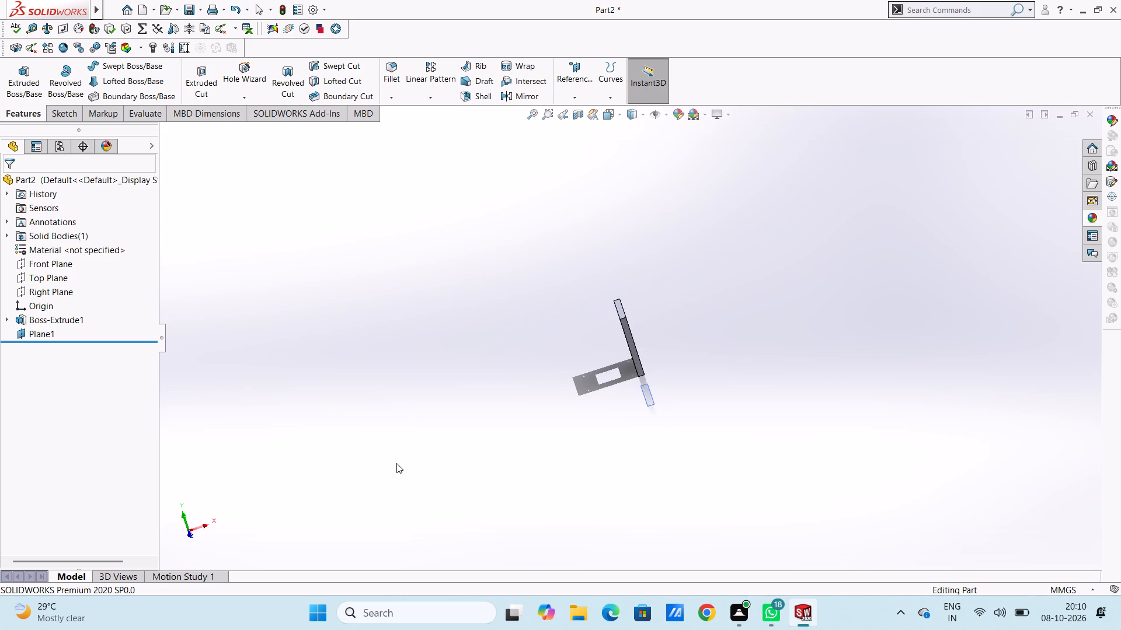
key(ctrl+1)
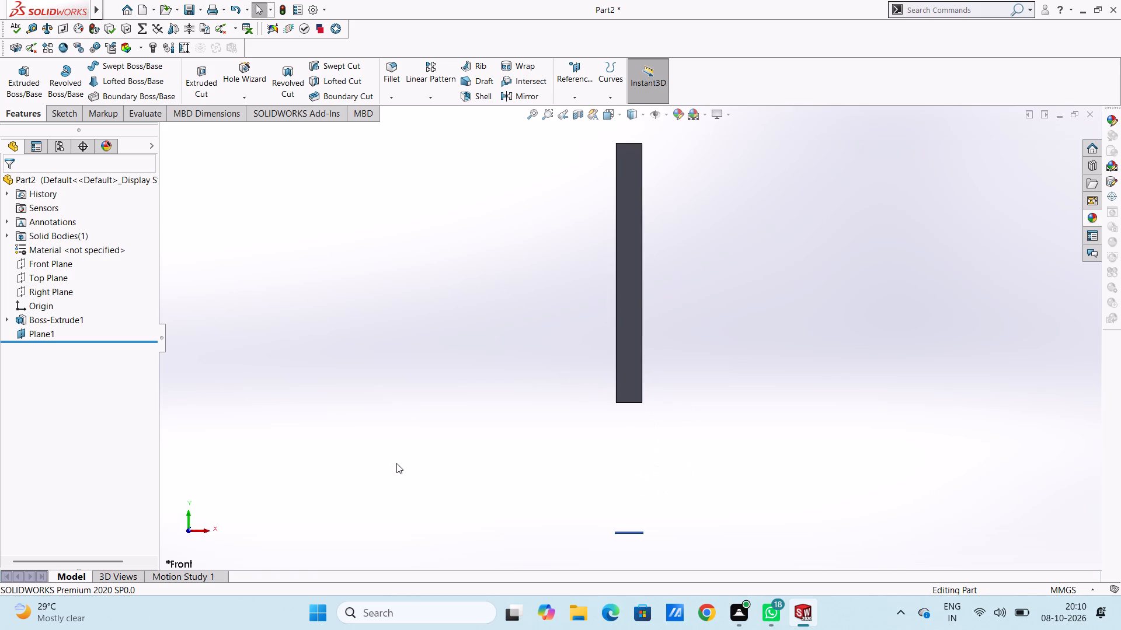
key(ctrl+5)
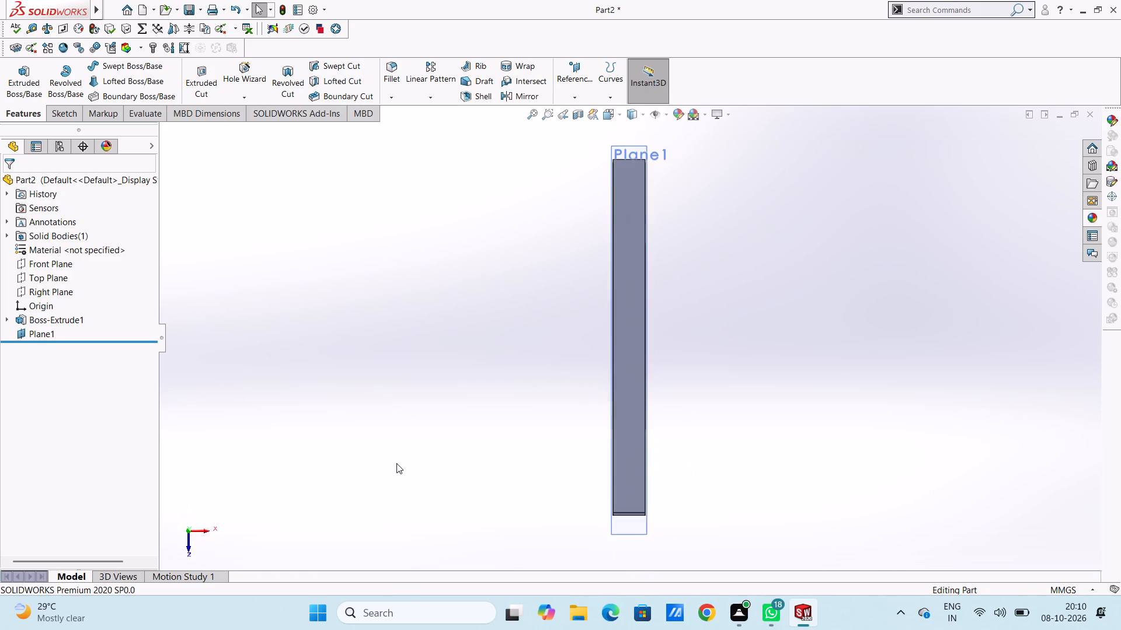
scroll(396, 463, up, 4)
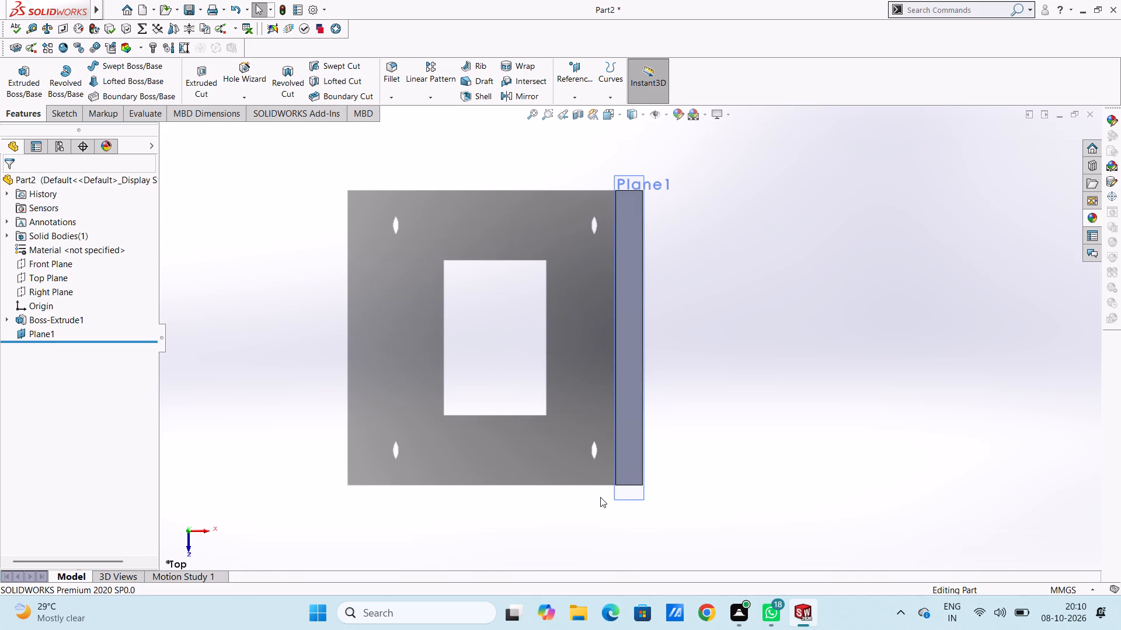
click(632, 469)
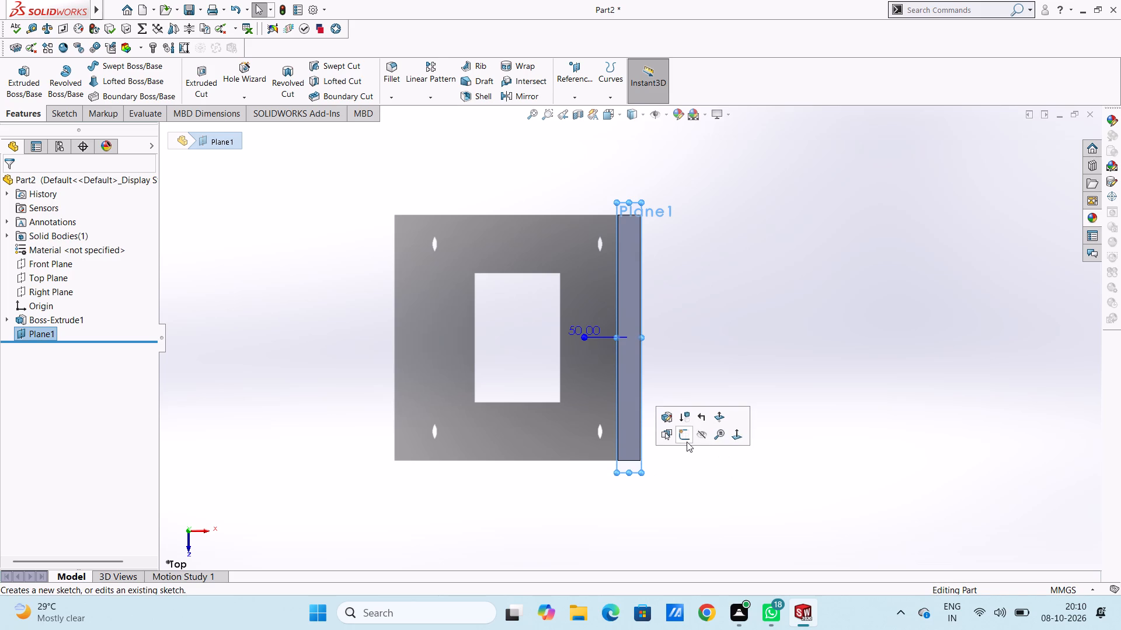
click(687, 442)
click(727, 376)
scroll(730, 373, up, 4)
scroll(811, 260, down, 3)
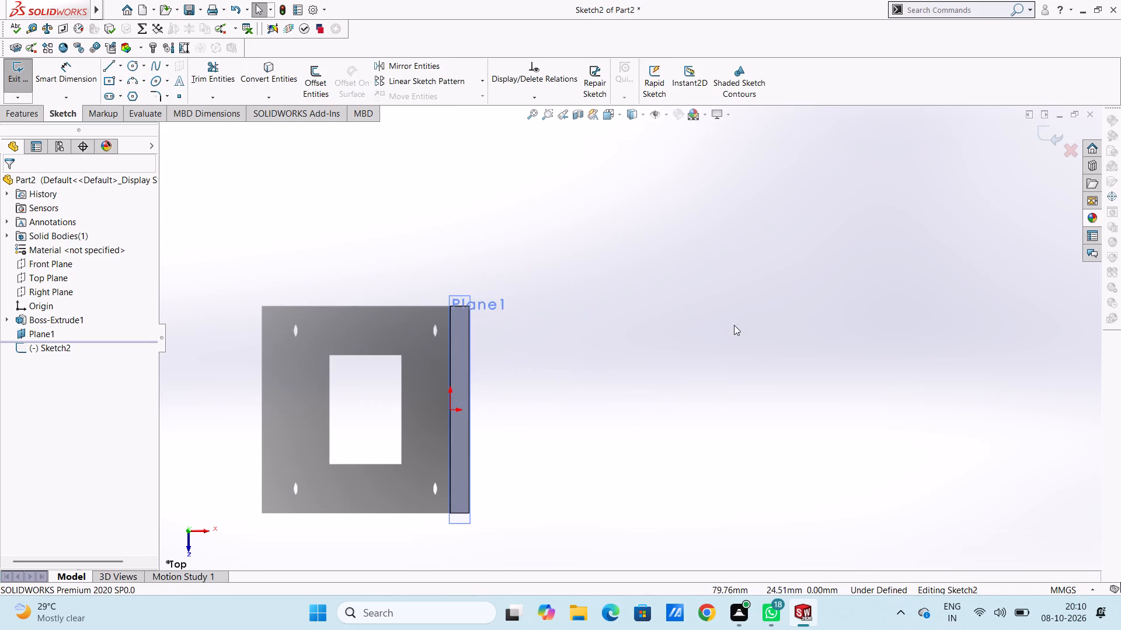
scroll(718, 332, up, 3)
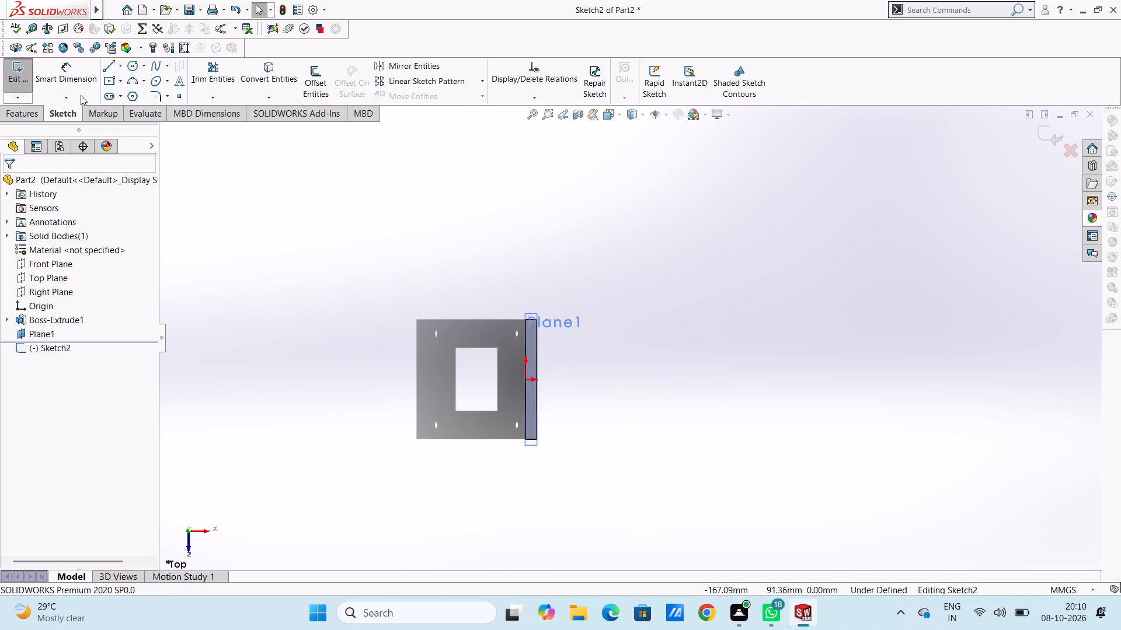
Sketch a center rectangle 55 mm high and 50 mm wide, away from the plate and level with the origin.
click(107, 82)
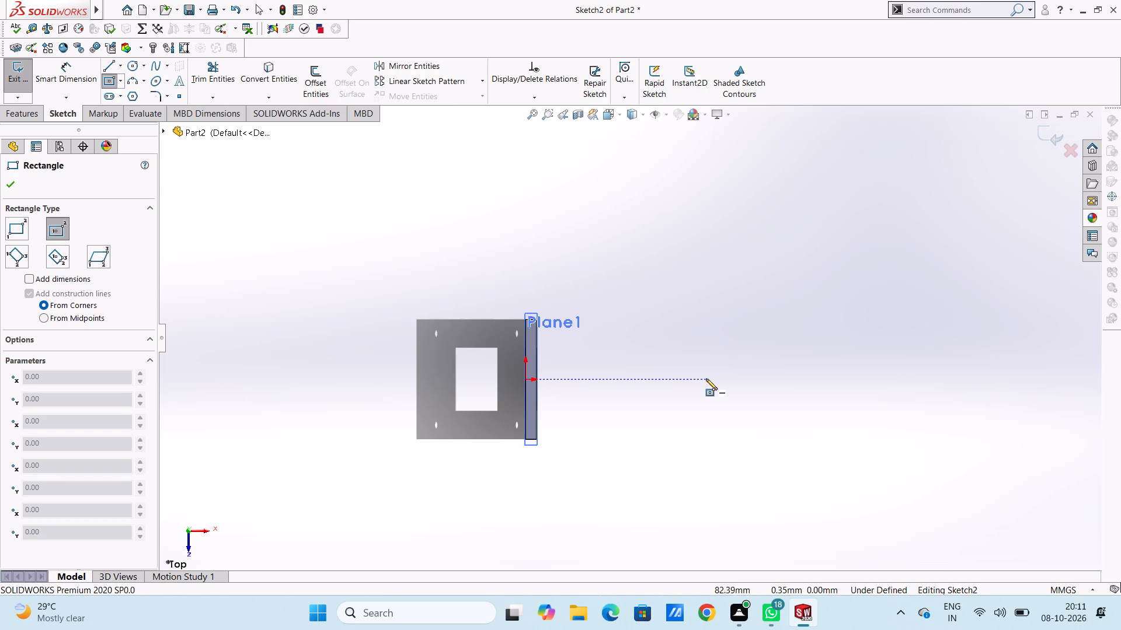
click(706, 379)
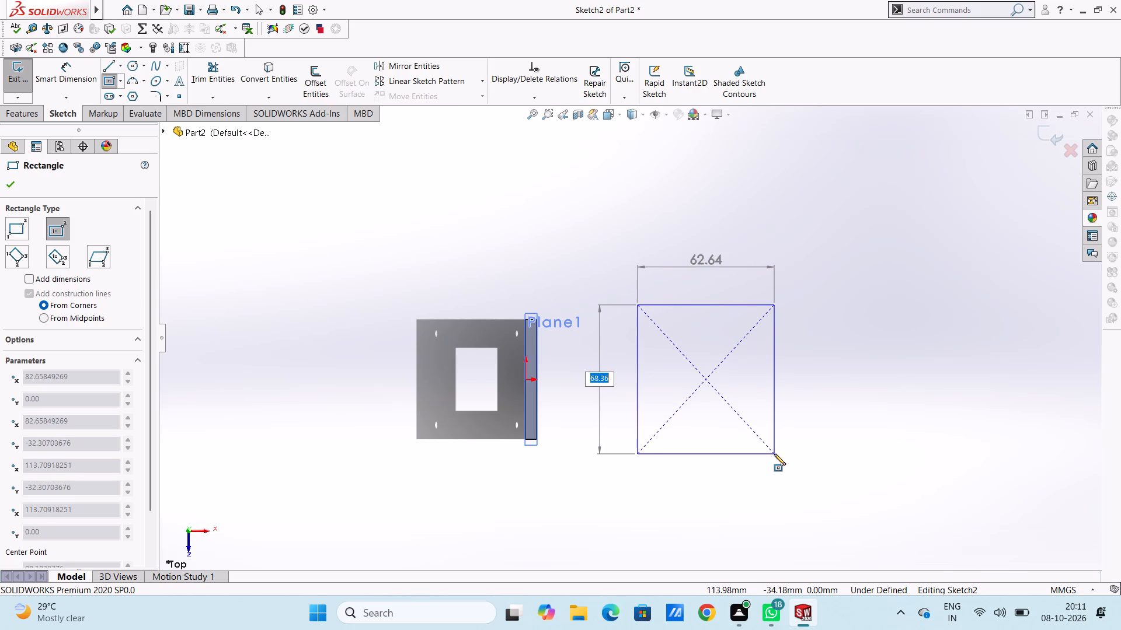
text(55)
key(Return)
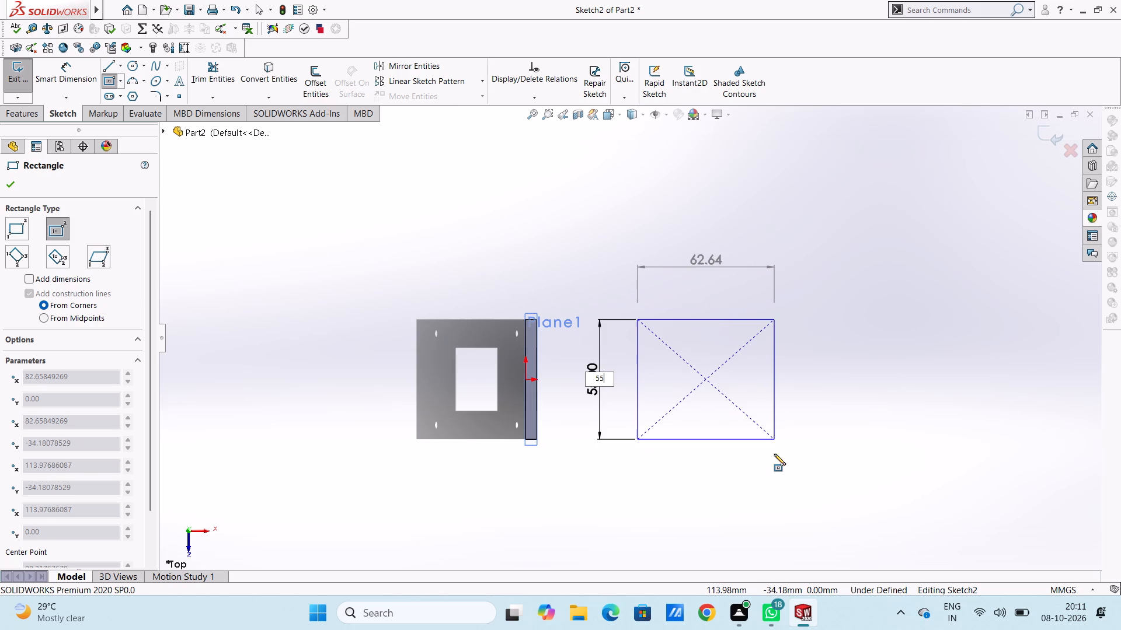
text(50)
key(Return)
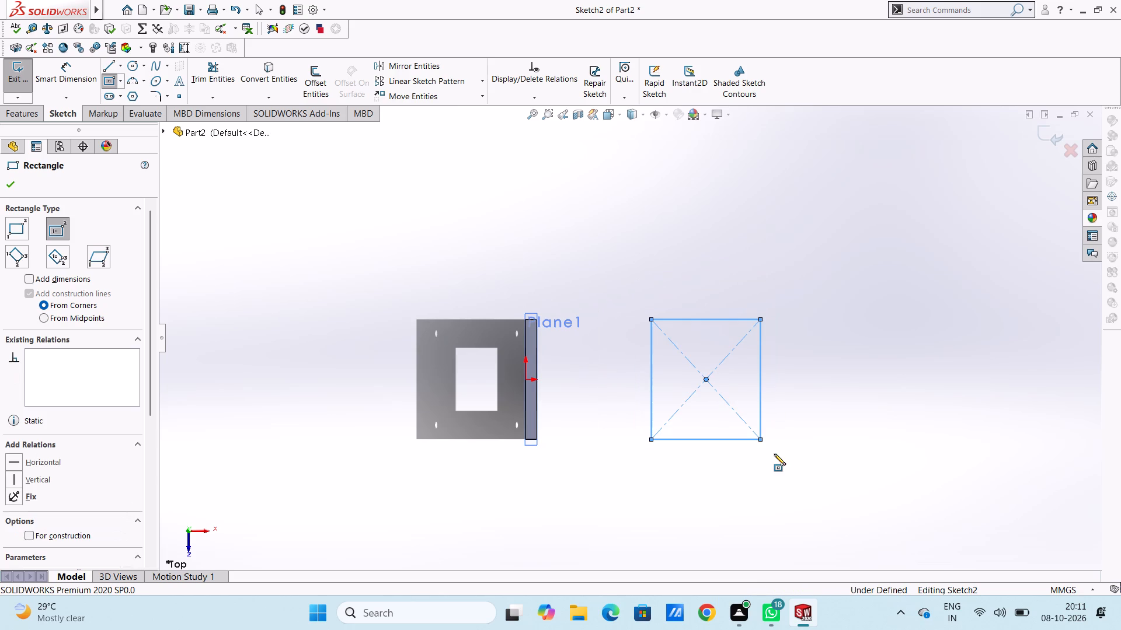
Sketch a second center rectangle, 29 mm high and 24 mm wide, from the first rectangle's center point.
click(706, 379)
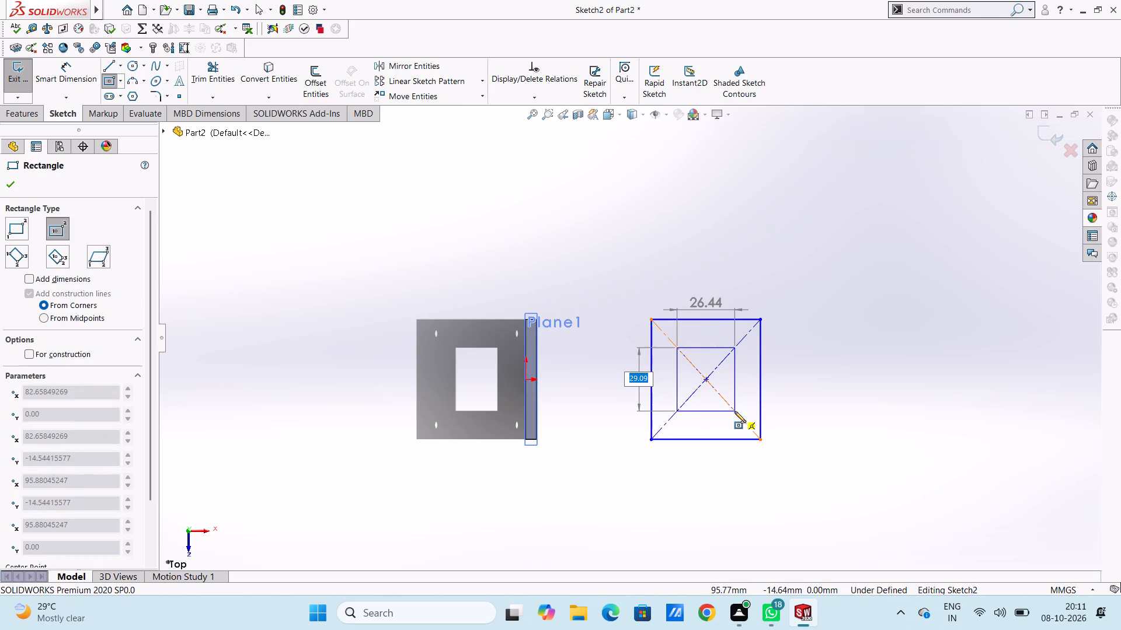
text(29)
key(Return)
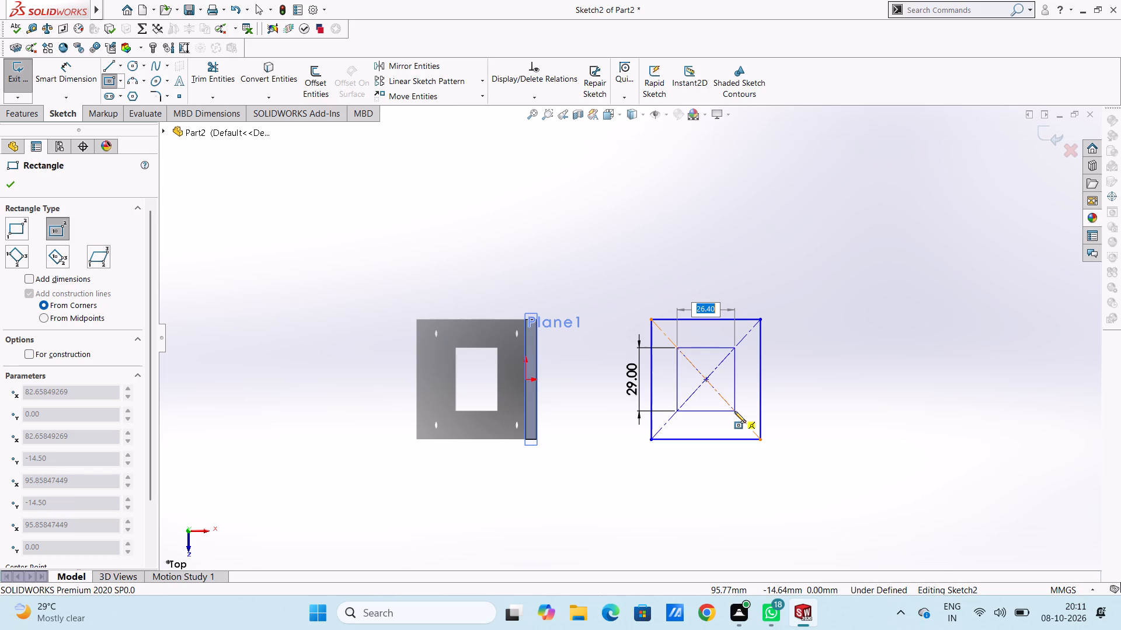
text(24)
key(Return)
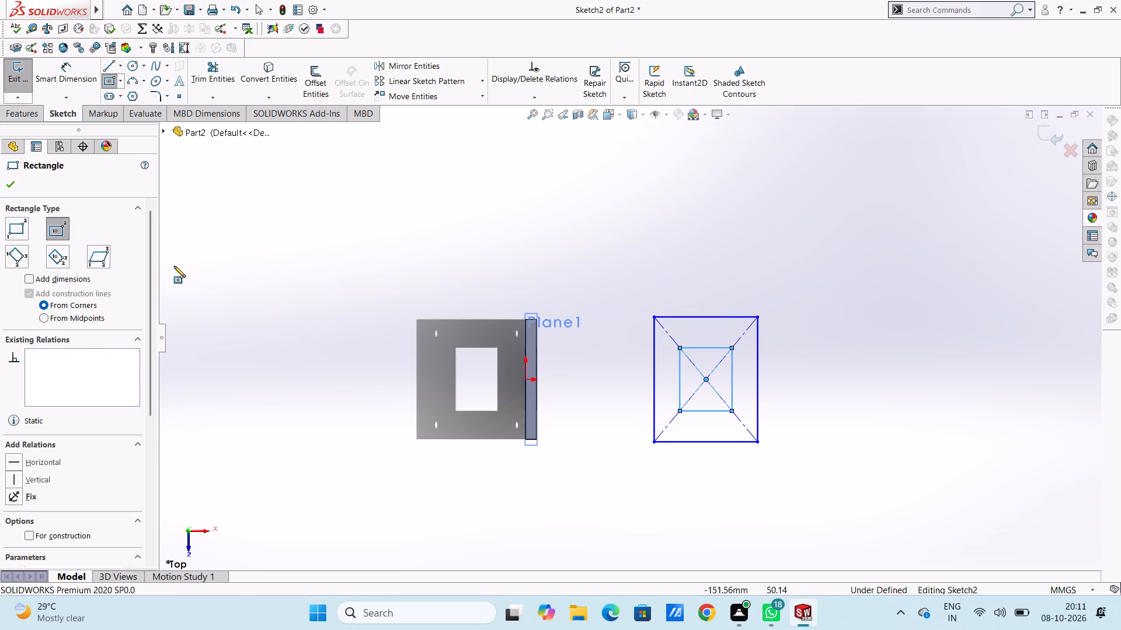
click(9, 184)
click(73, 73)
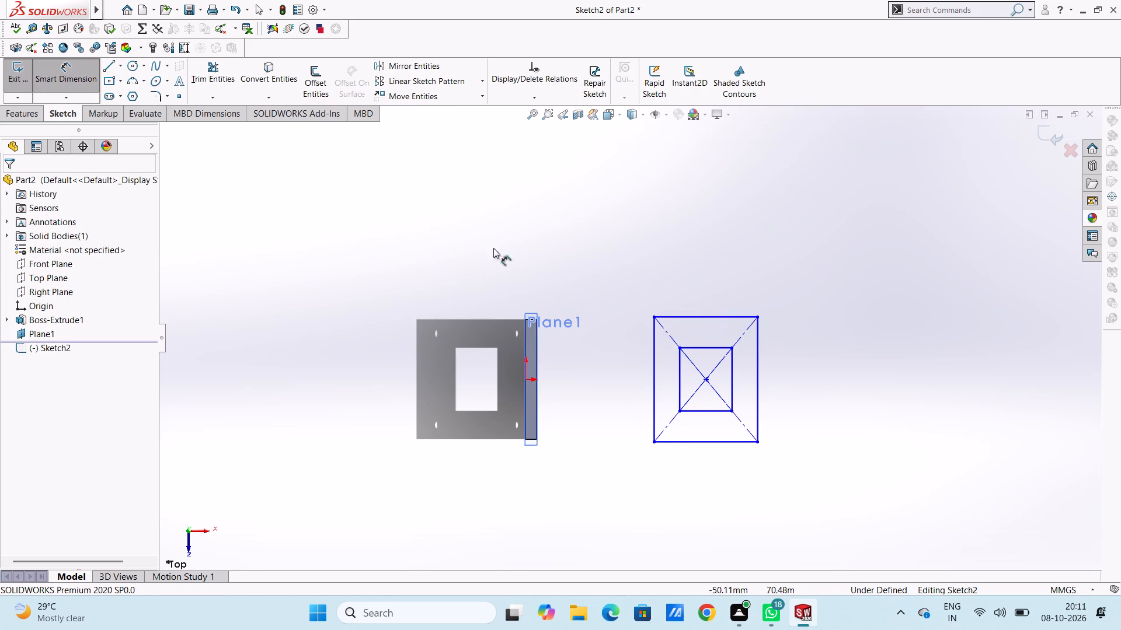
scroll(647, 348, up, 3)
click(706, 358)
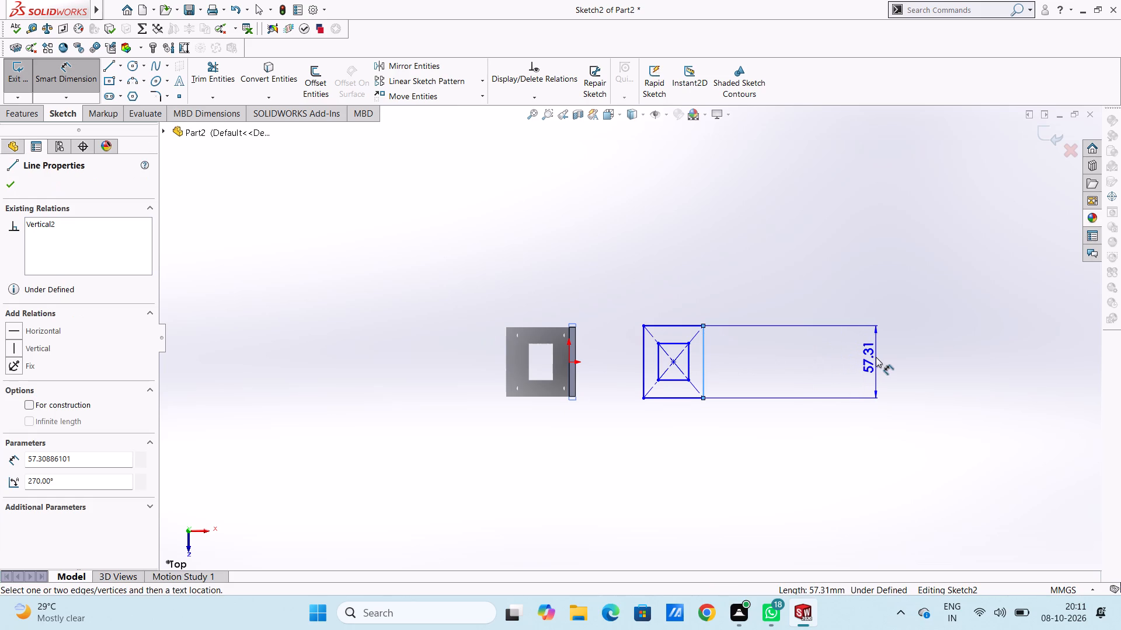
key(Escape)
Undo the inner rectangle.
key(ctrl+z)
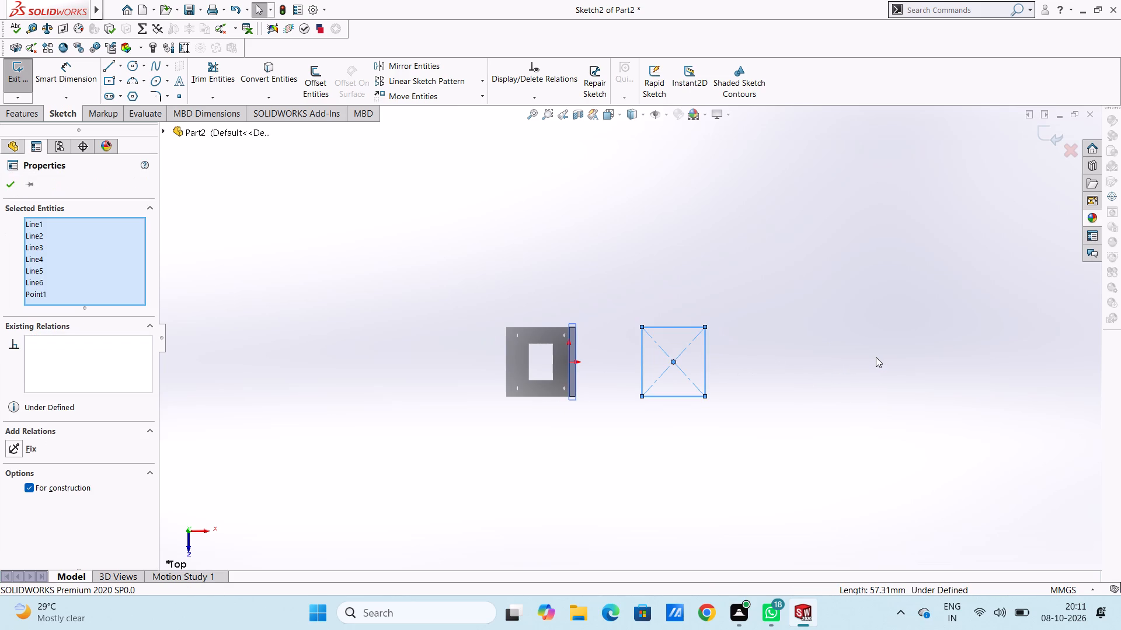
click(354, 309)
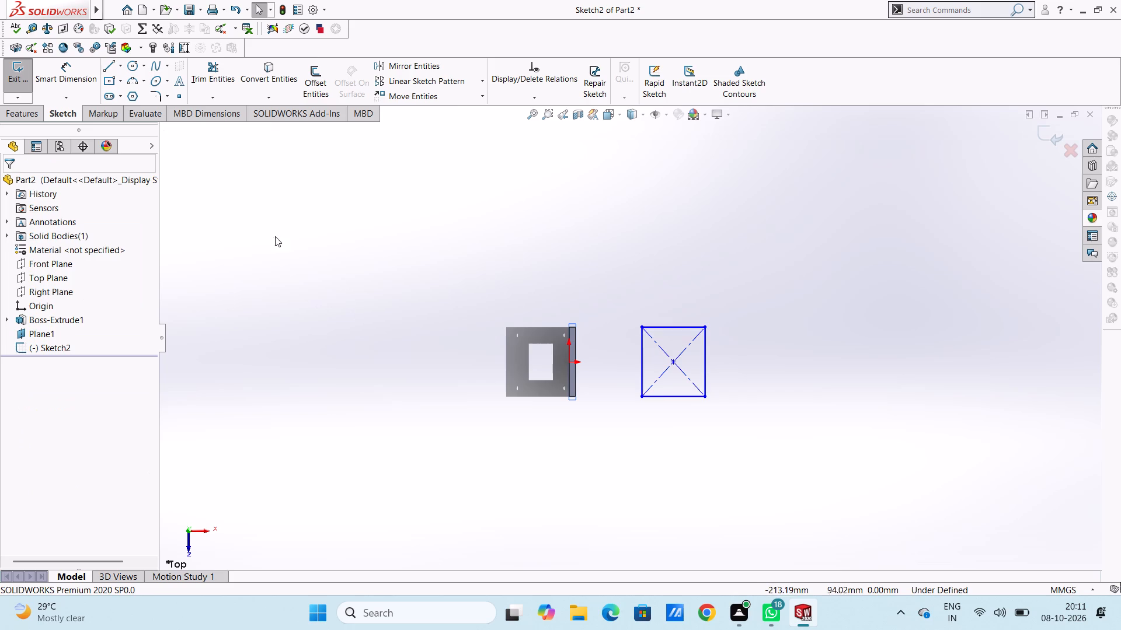
Dimension the rectangle's vertical side as 55 mm and its horizontal side as 50 mm.
click(82, 72)
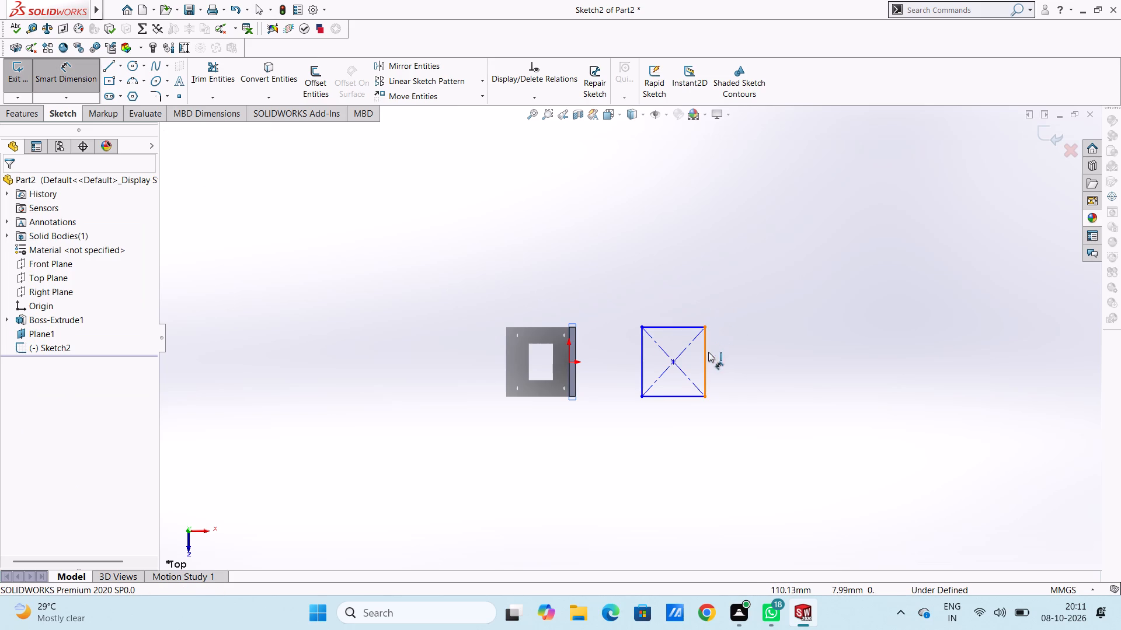
click(708, 352)
click(973, 379)
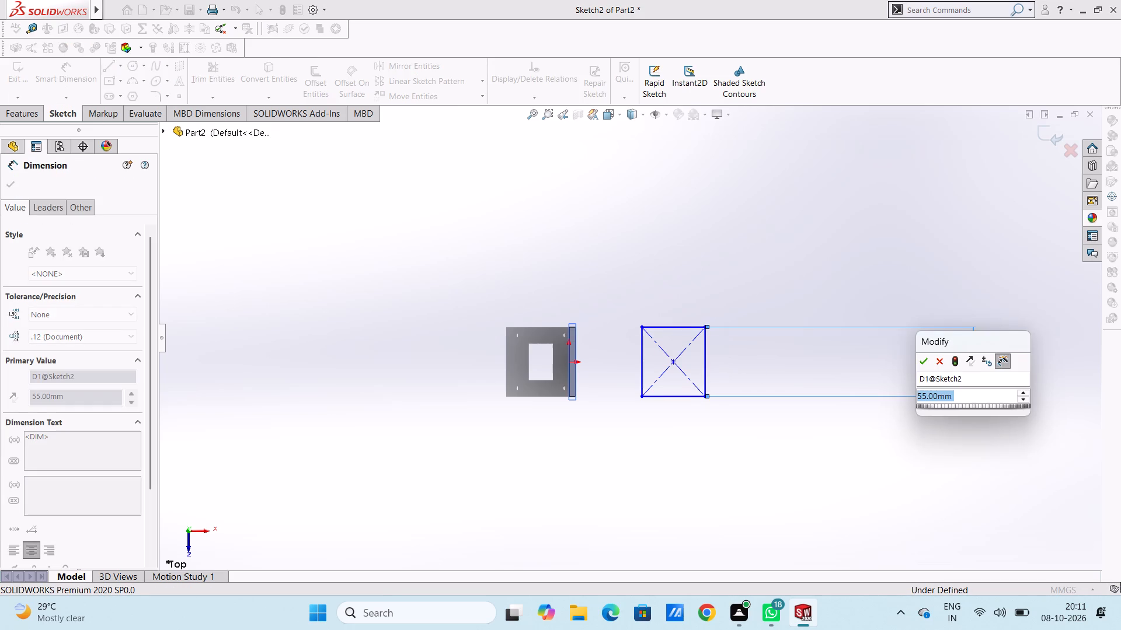
click(927, 368)
click(890, 366)
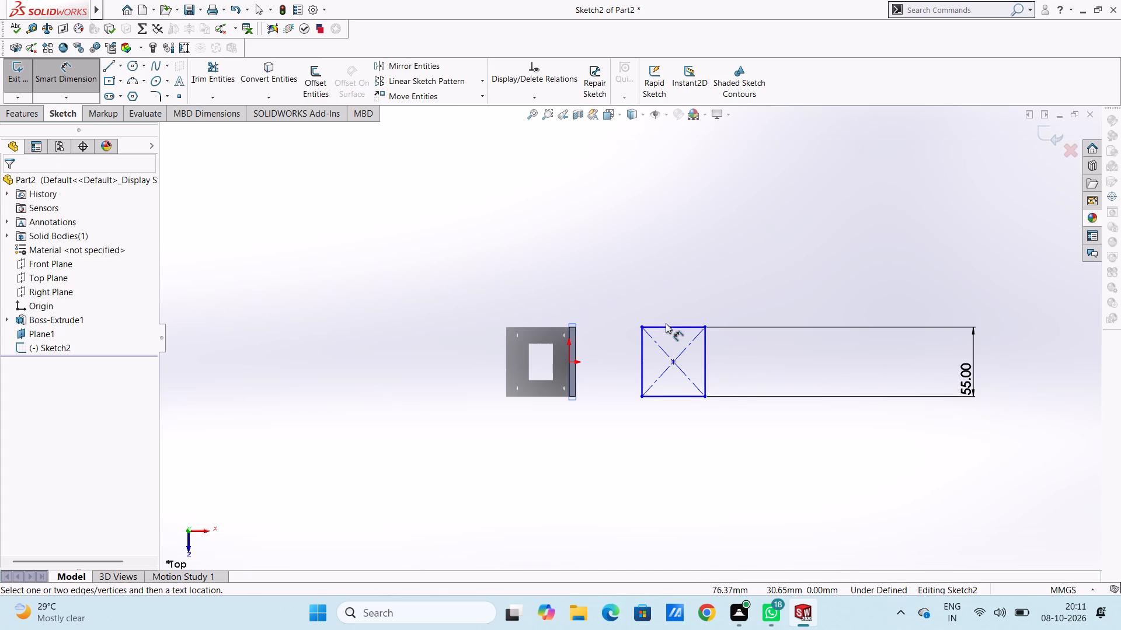
click(666, 325)
click(660, 166)
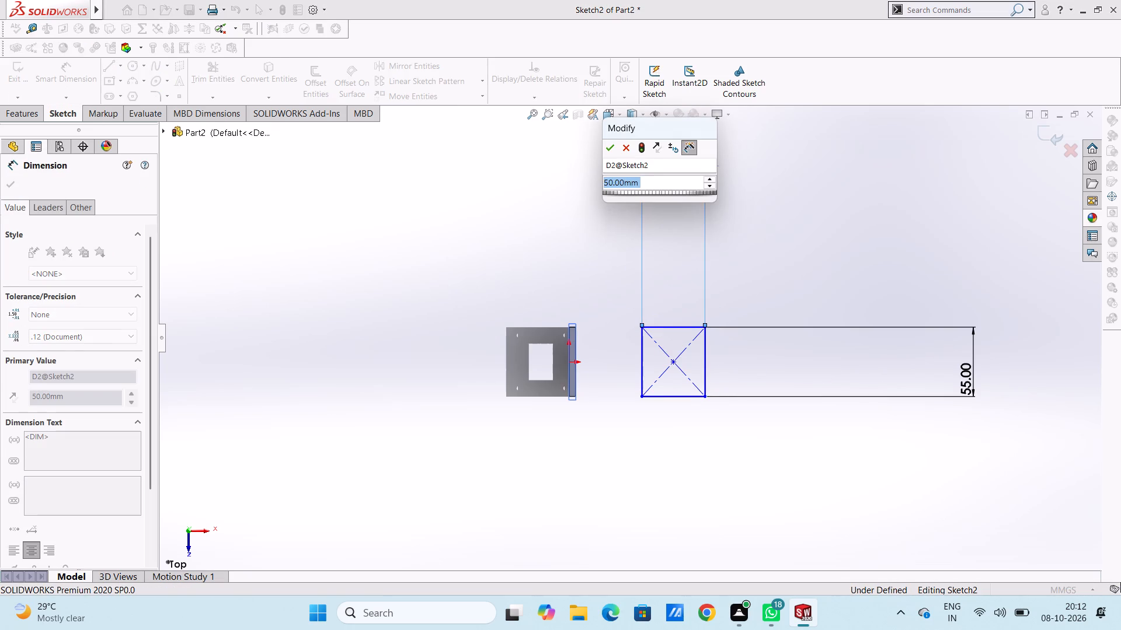
click(608, 146)
click(562, 191)
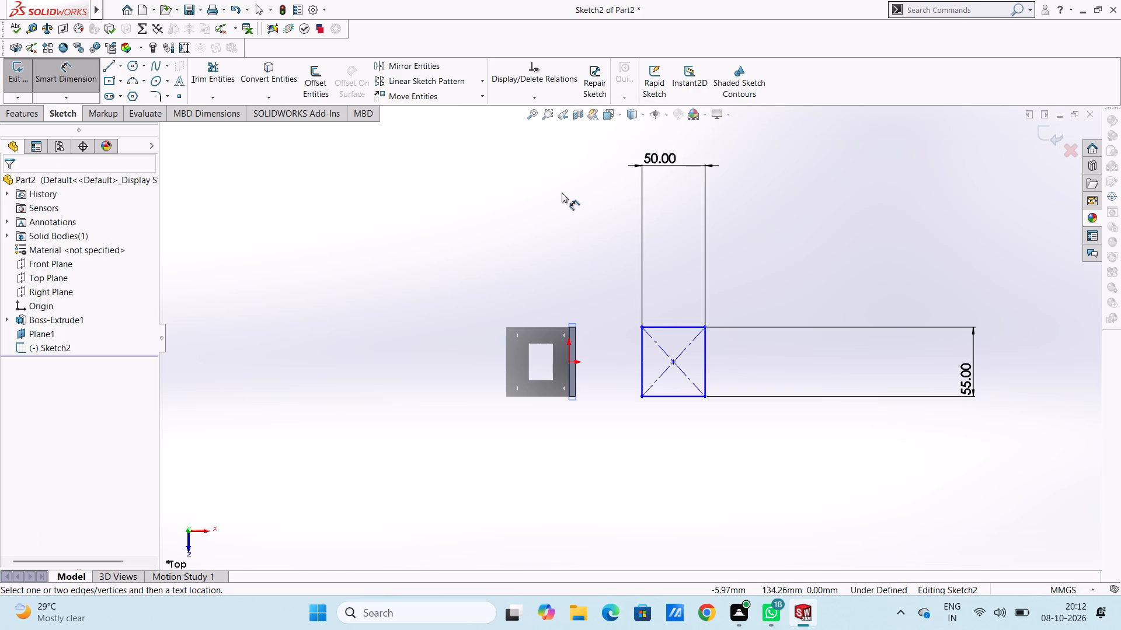
Examine how the new rectangle sits relative to the plate in isometric, rotated and top views.
key(ctrl+7)
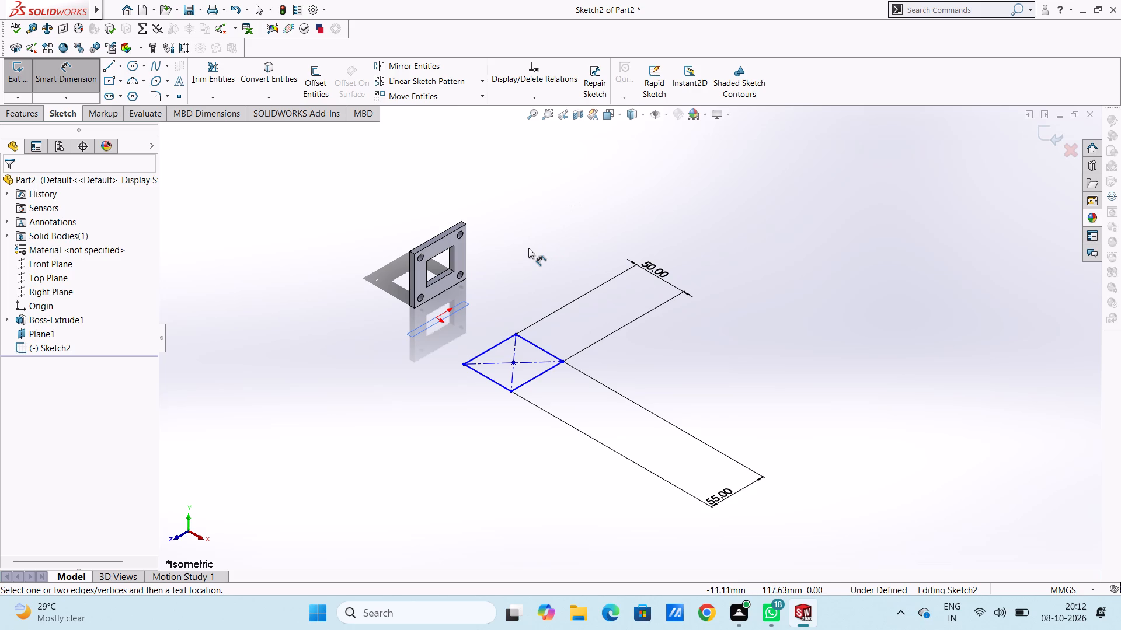
middle_drag(527, 253, 620, 289)
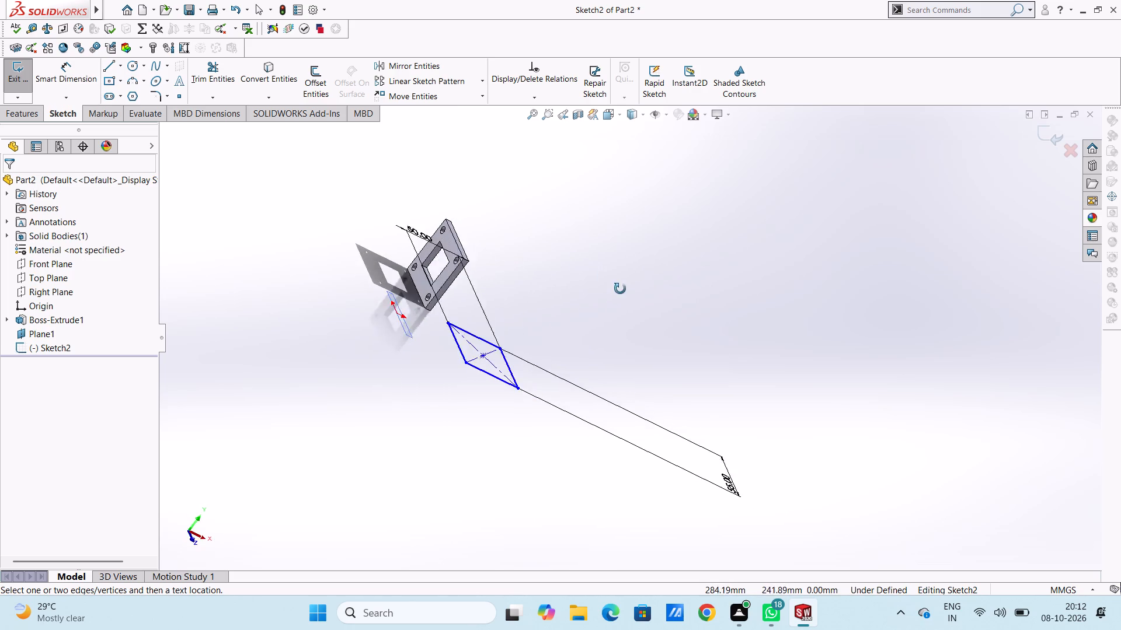
middle_drag(620, 289, 579, 355)
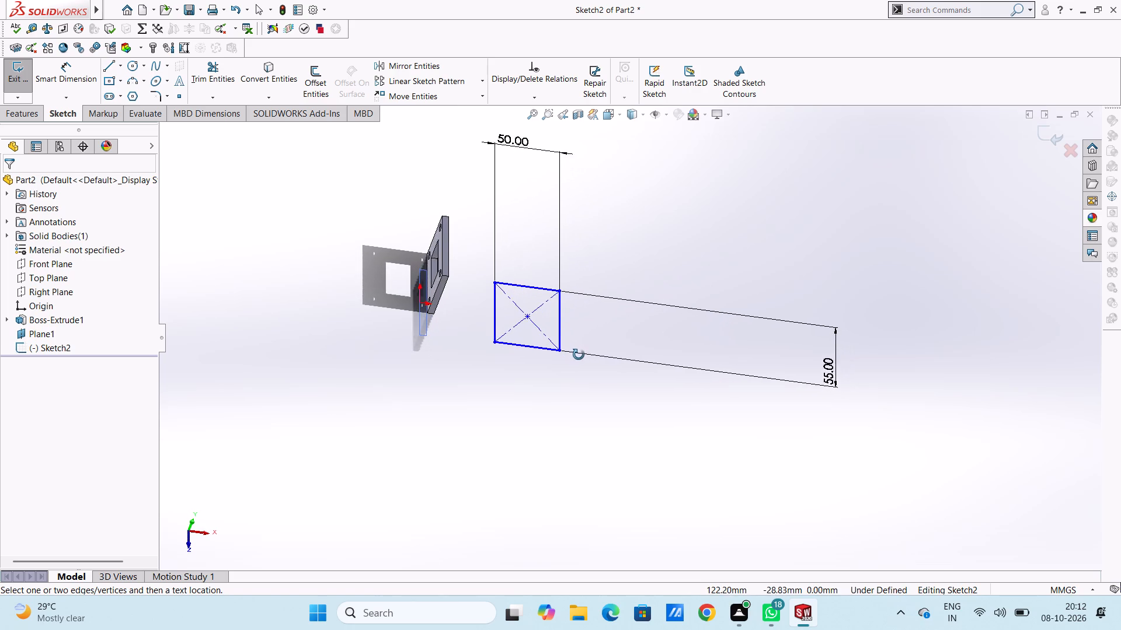
middle_drag(579, 355, 559, 387)
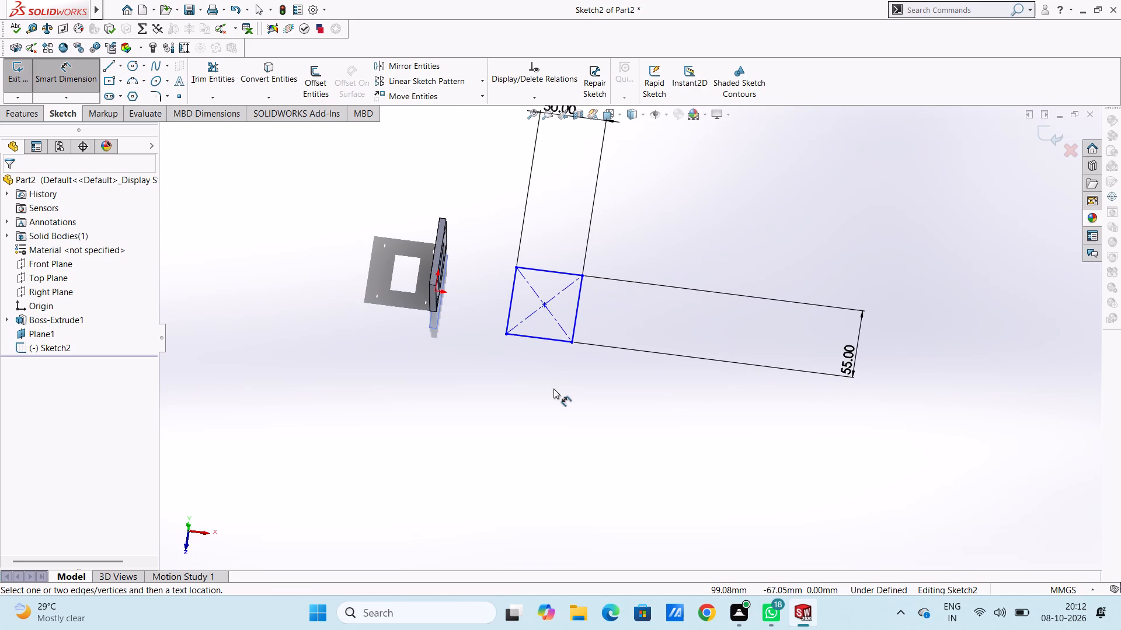
key(ctrl+7)
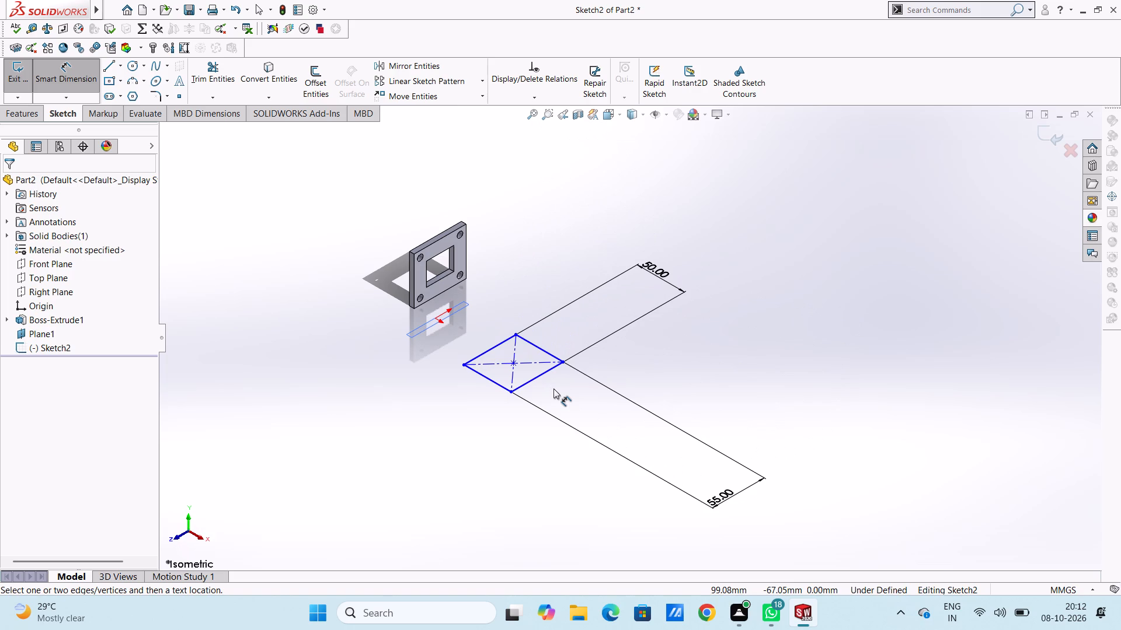
key(ctrl+5)
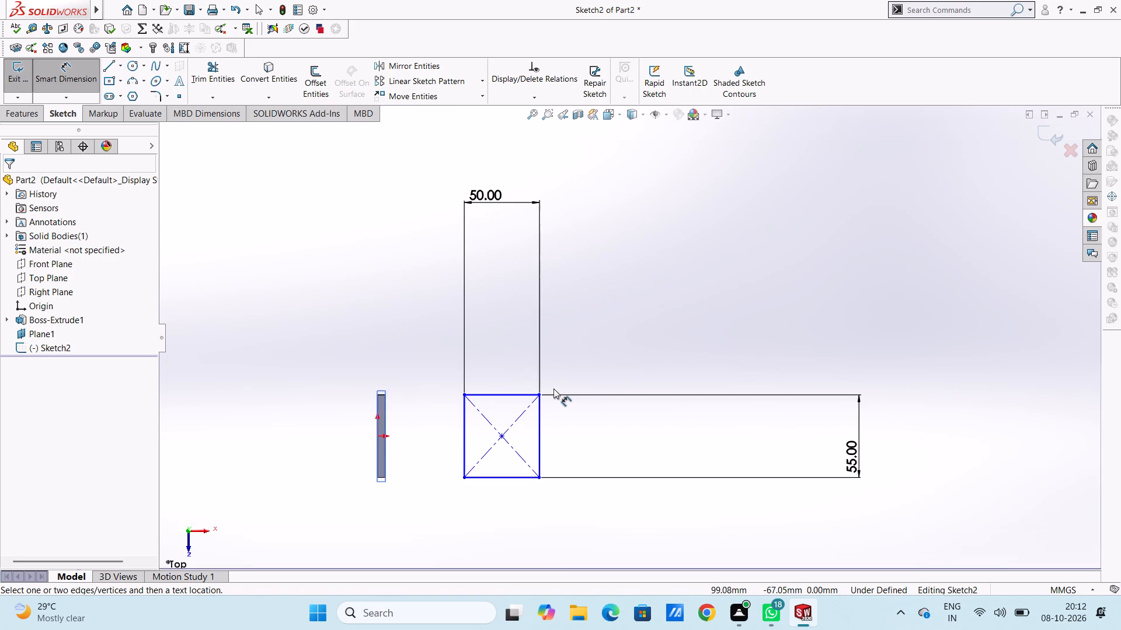
scroll(553, 388, up, 2)
scroll(488, 430, up, 2)
scroll(552, 459, down, 1)
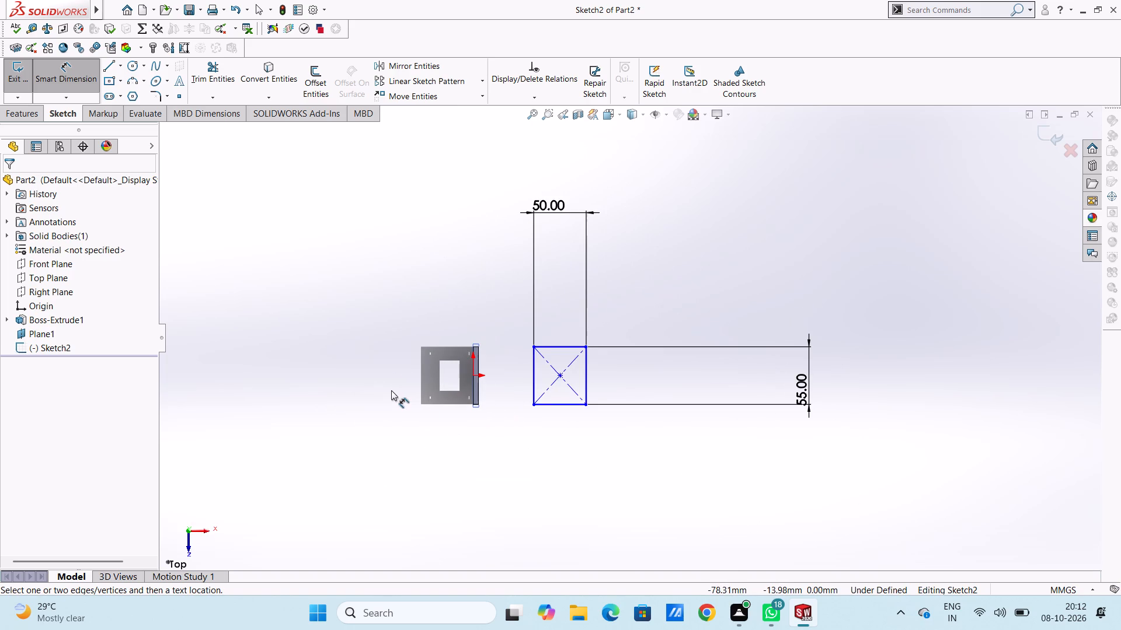
key(Escape)
key(Escape)
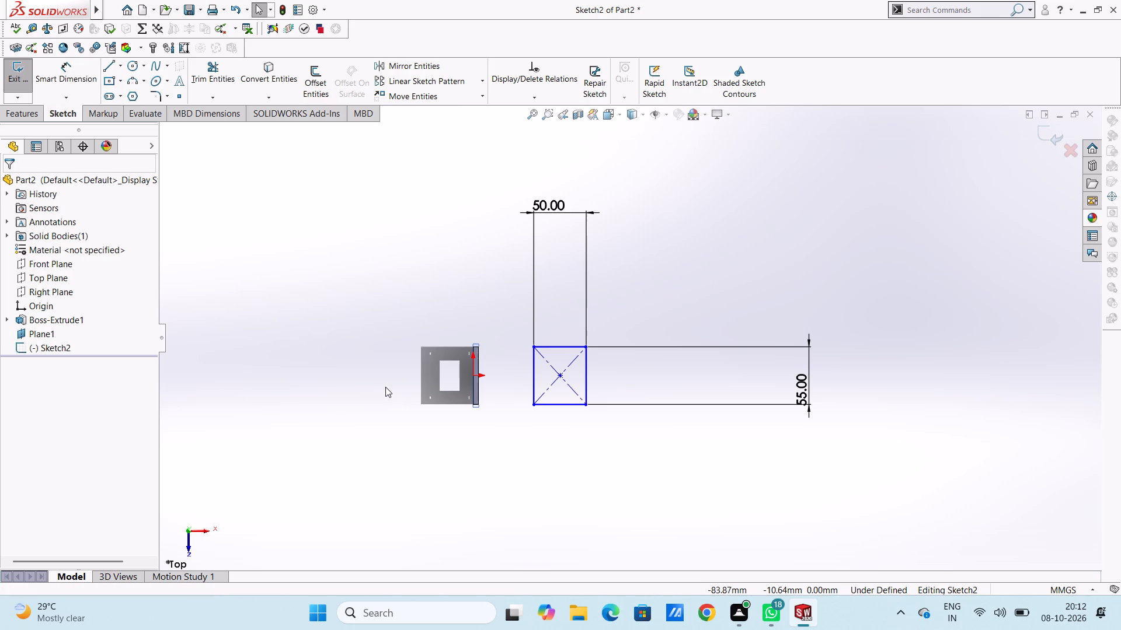
Add a Horizontal relation between the origin and the midpoint of the rectangle's side nearest the plate.
scroll(454, 409, down, 5)
scroll(570, 311, down, 2)
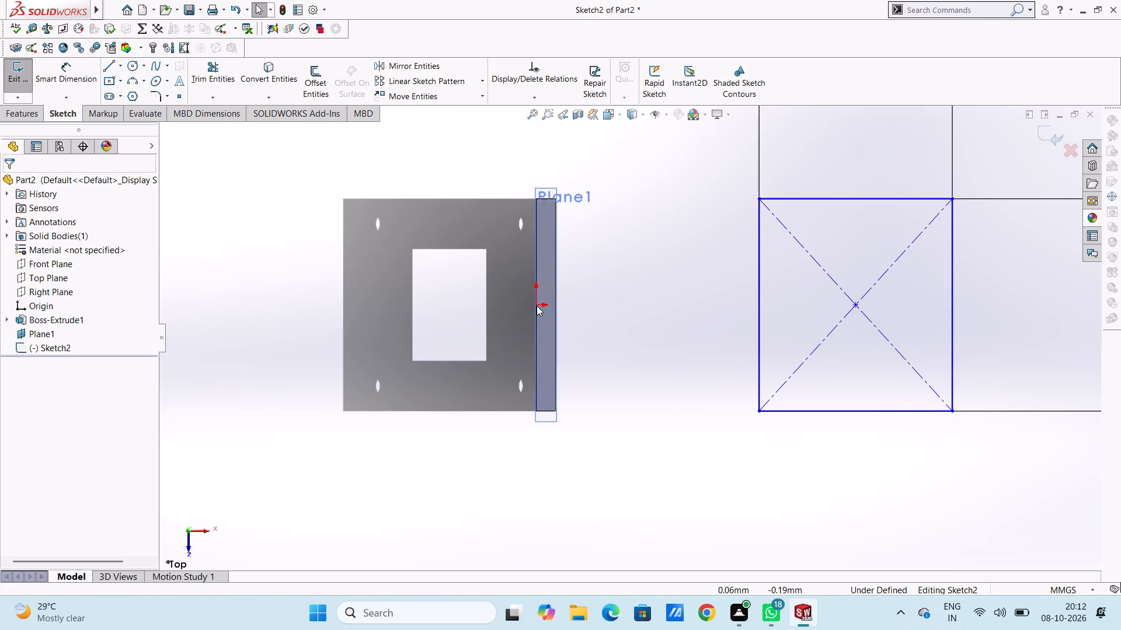
click(534, 304)
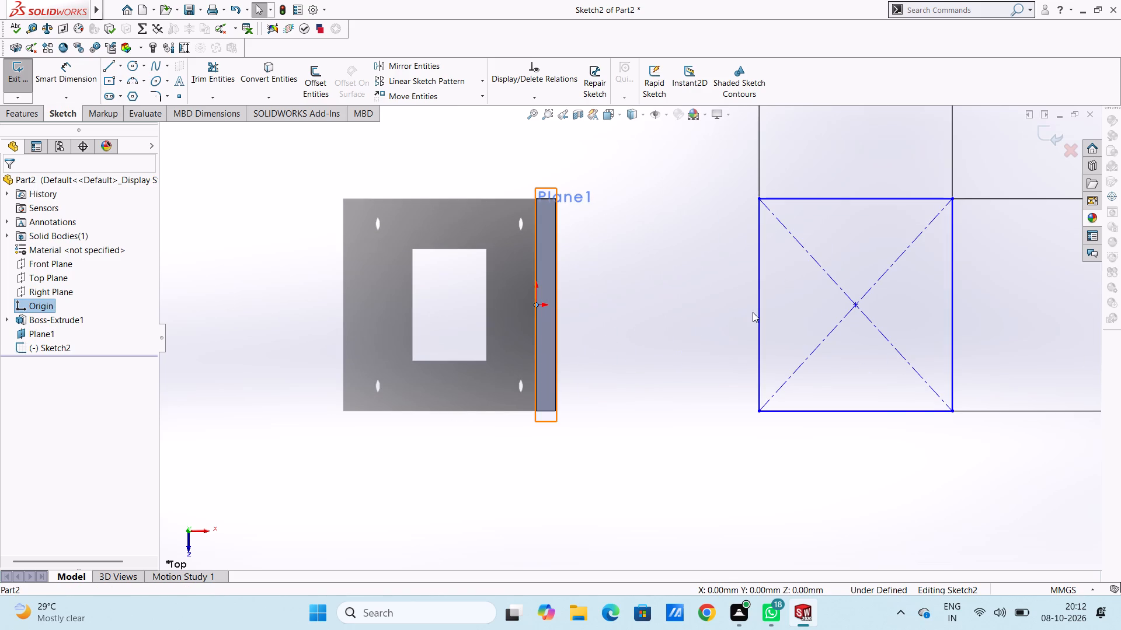
ctrl+click(758, 304)
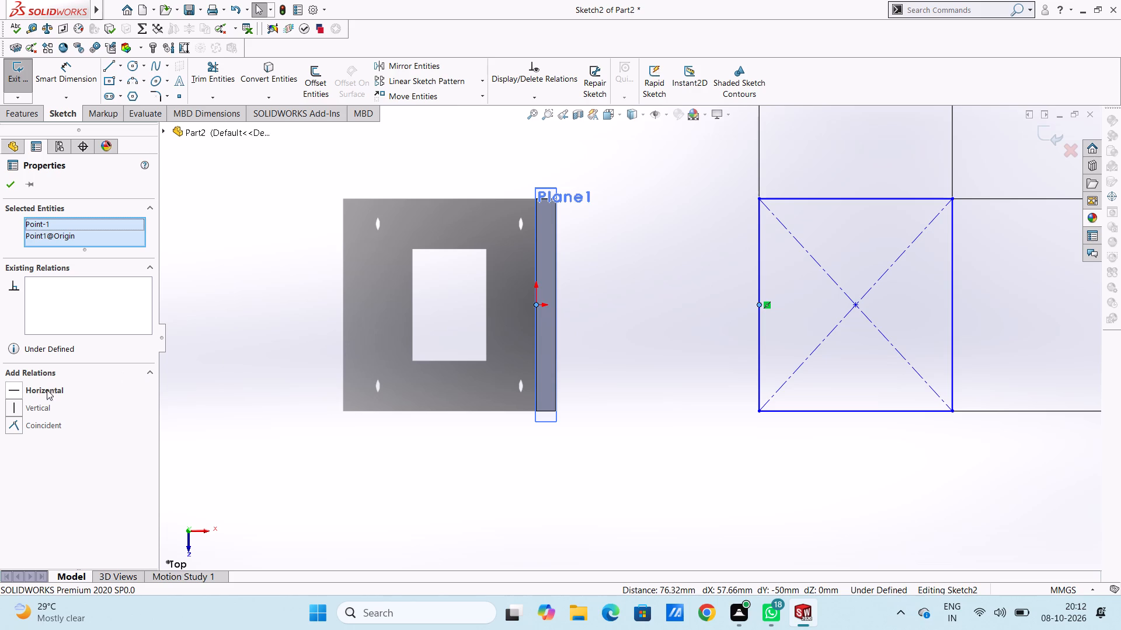
click(12, 386)
click(286, 361)
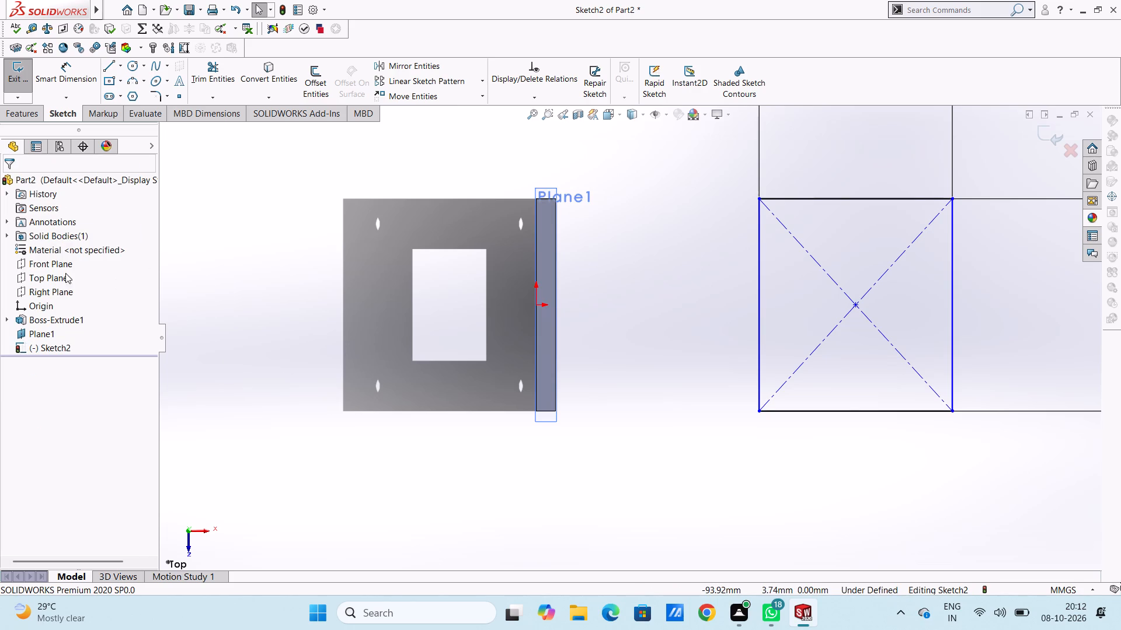
Dimension the horizontal distance from the origin to the rectangle's far vertical side as 80 mm.
click(71, 73)
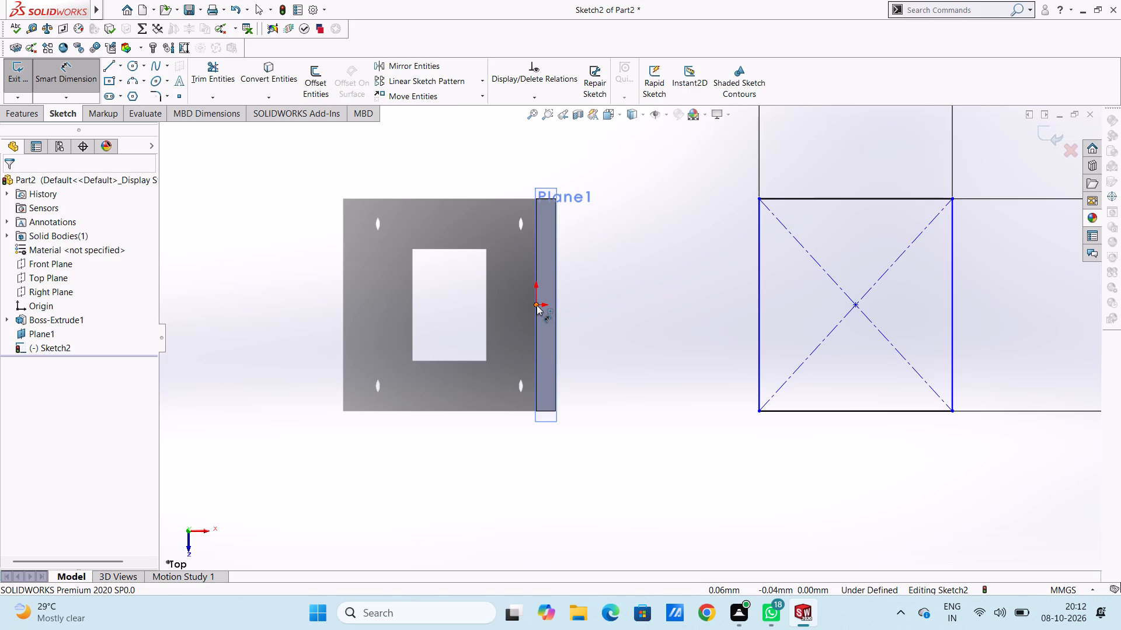
click(537, 305)
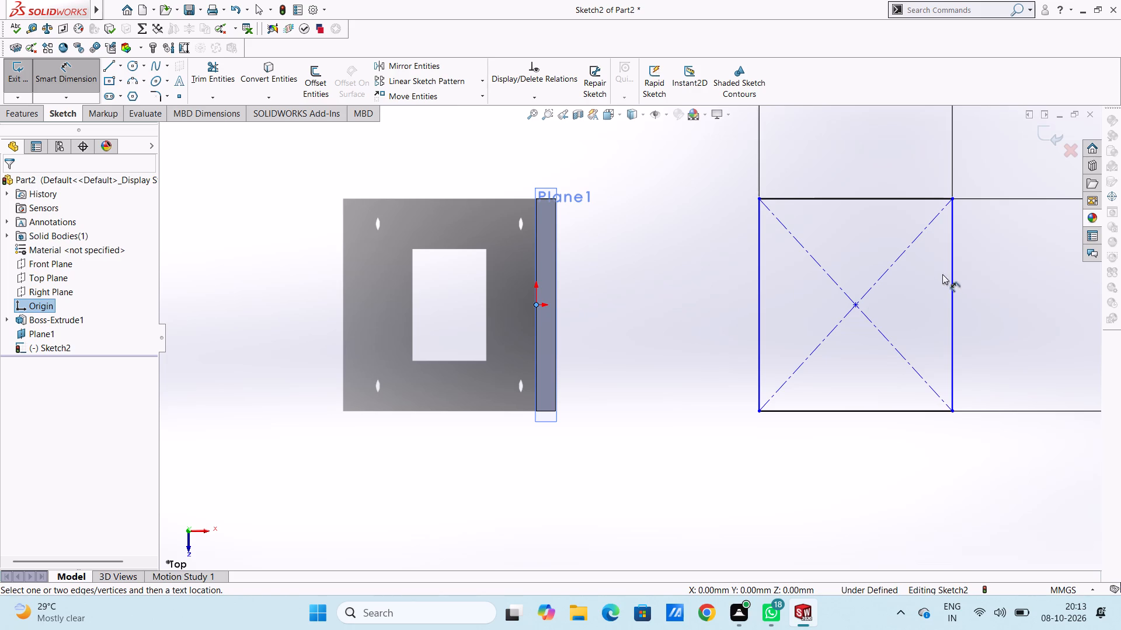
click(954, 287)
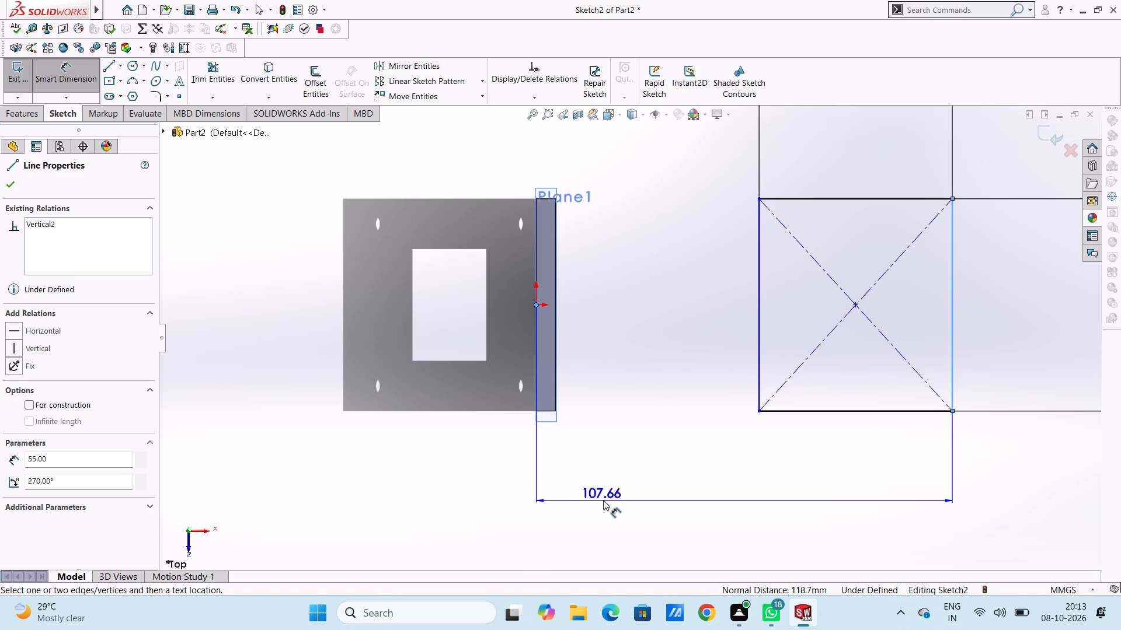
click(604, 498)
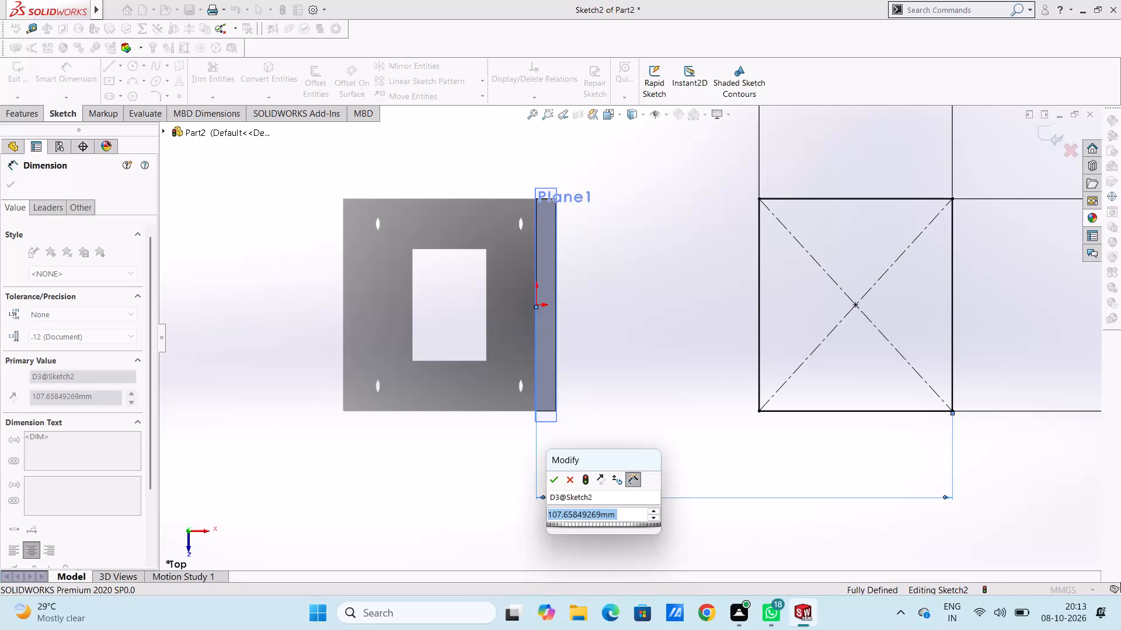
key(5)
key(plus)
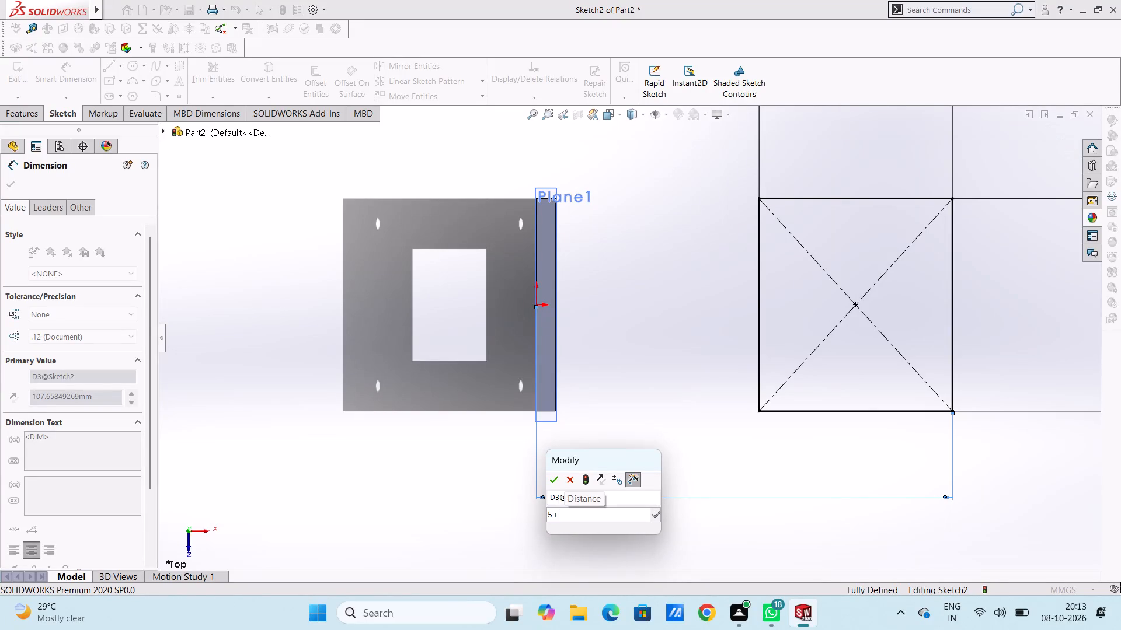
text(65)
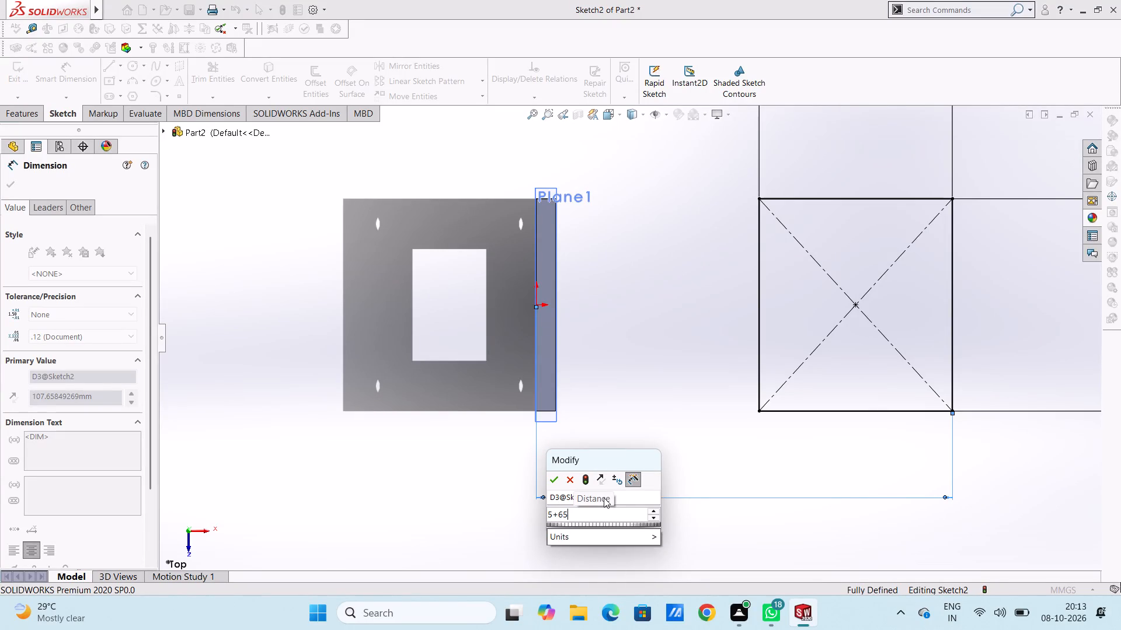
key(plus)
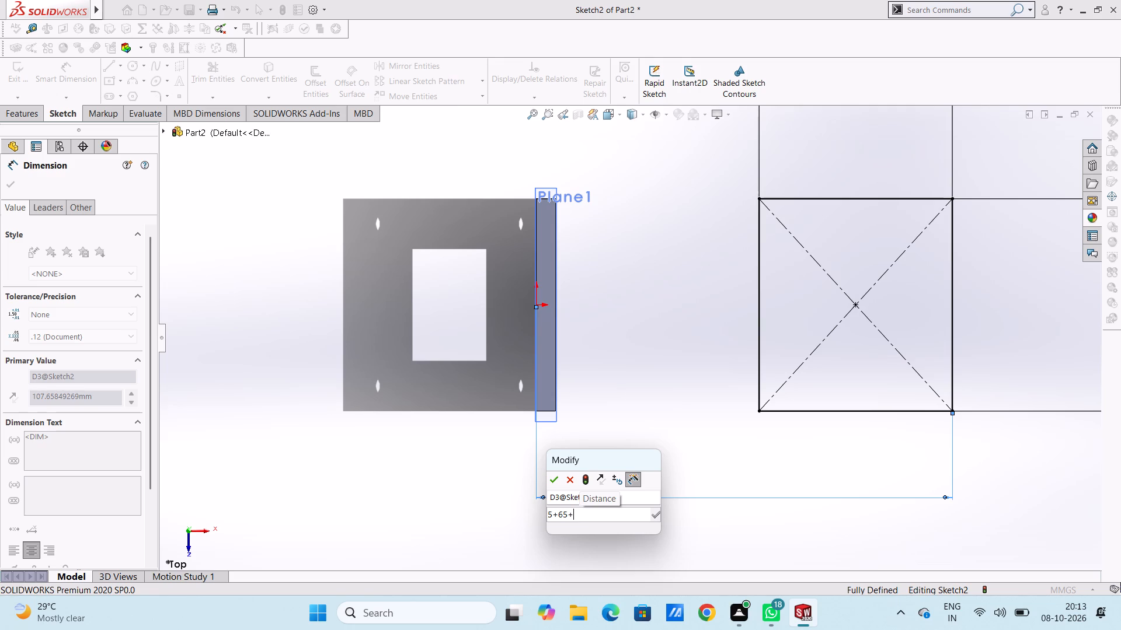
text(10)
key(Return)
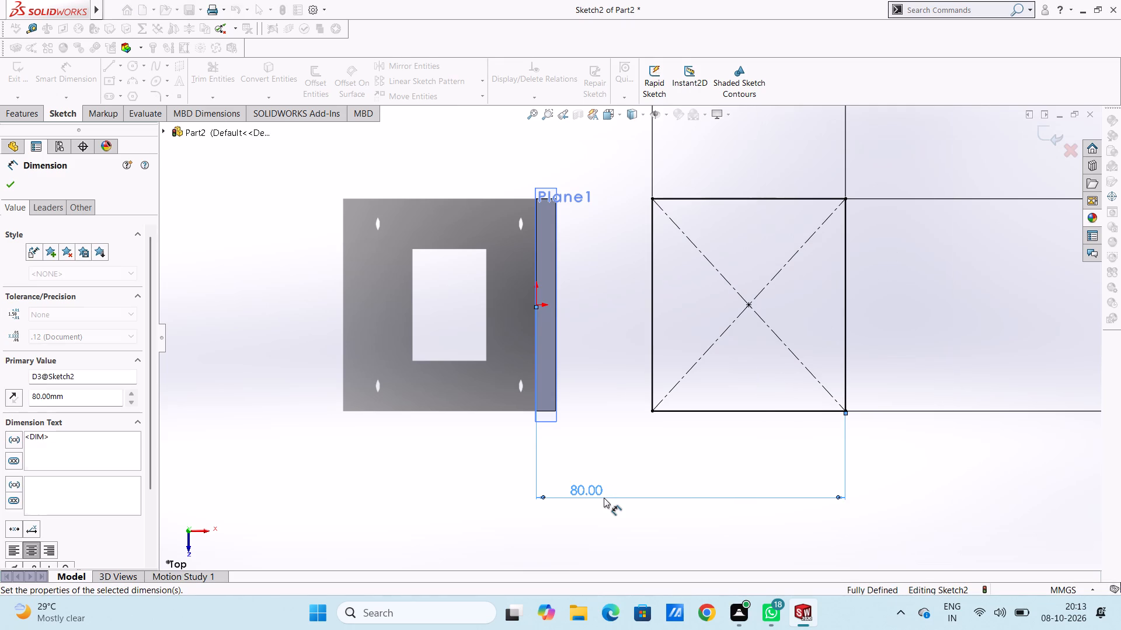
click(403, 449)
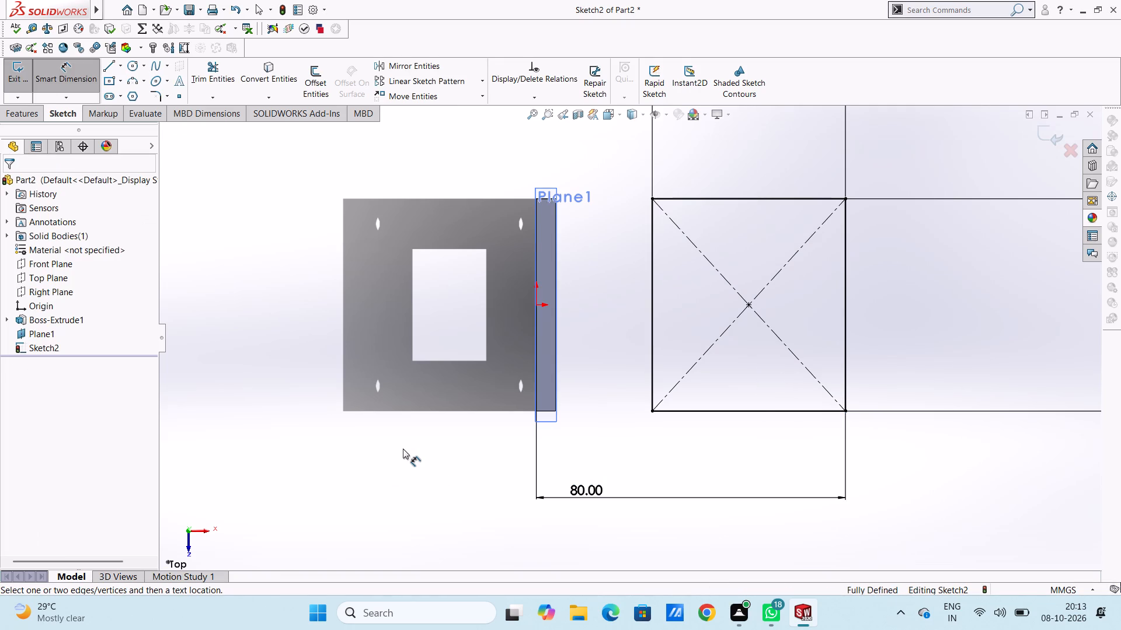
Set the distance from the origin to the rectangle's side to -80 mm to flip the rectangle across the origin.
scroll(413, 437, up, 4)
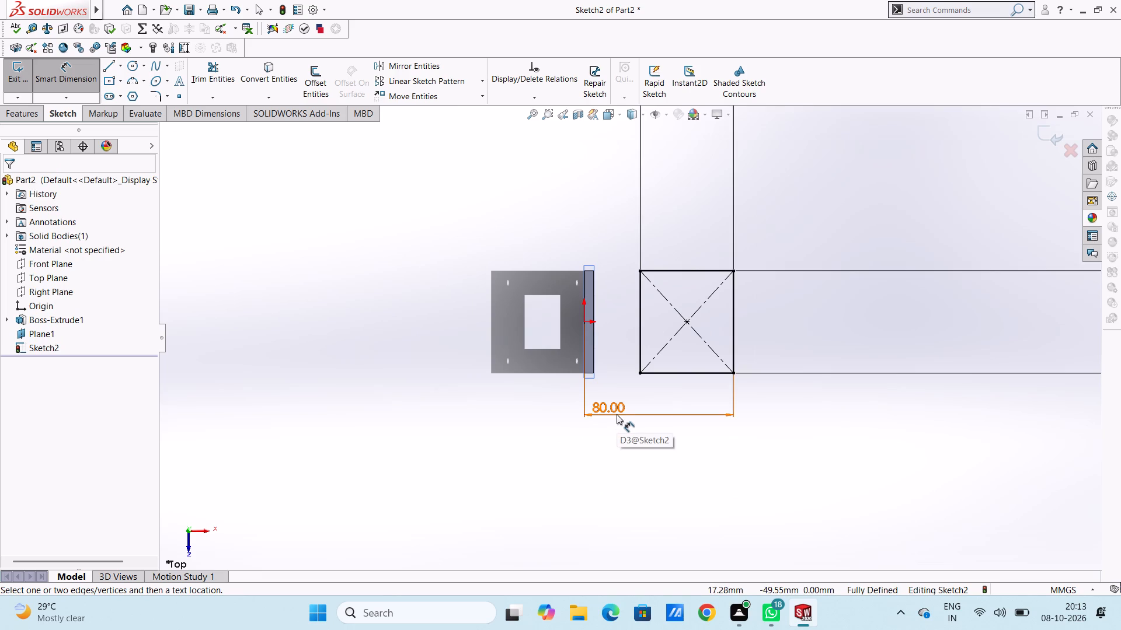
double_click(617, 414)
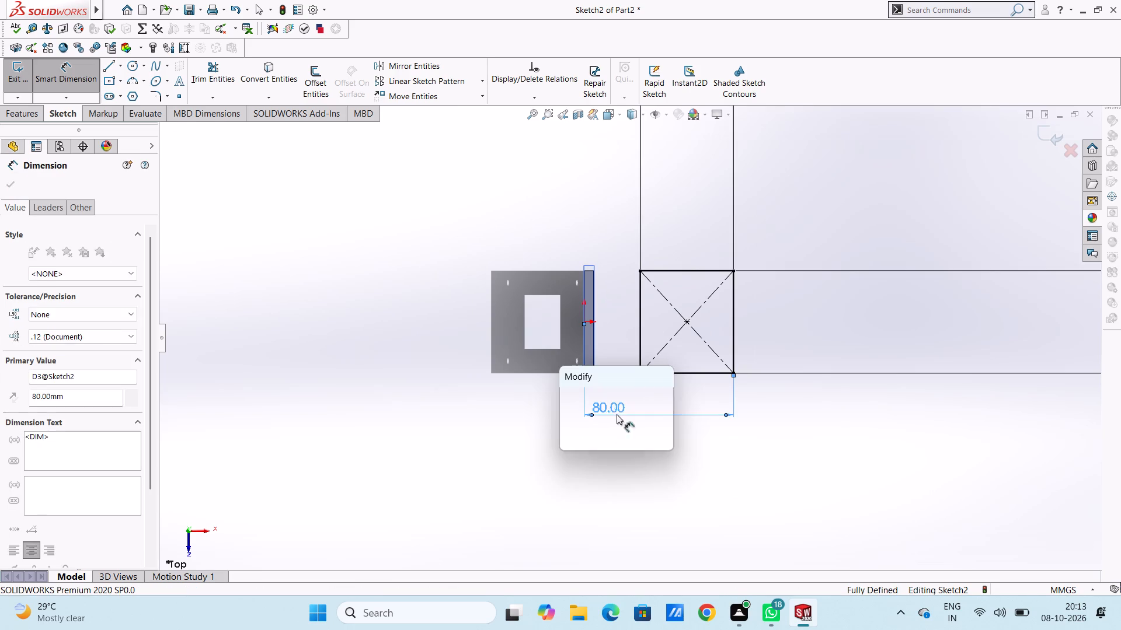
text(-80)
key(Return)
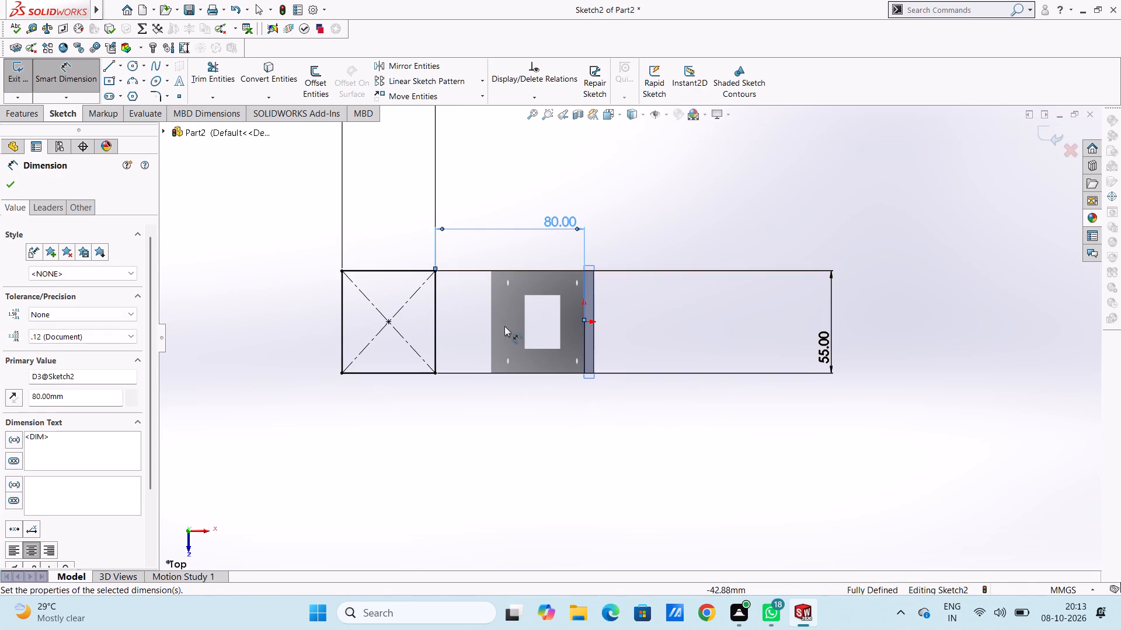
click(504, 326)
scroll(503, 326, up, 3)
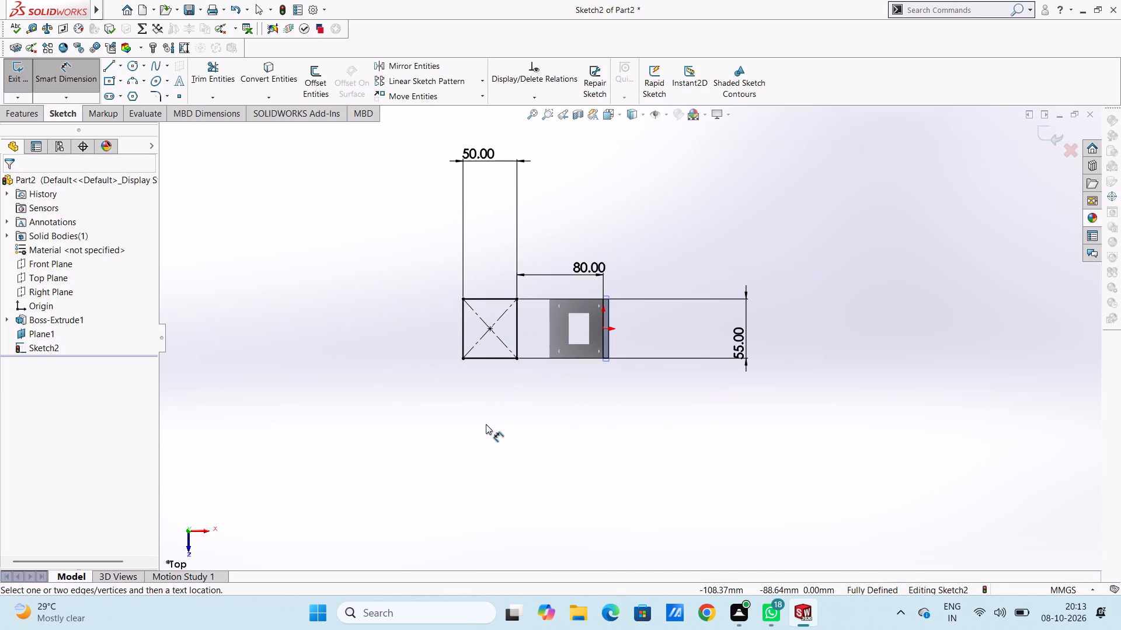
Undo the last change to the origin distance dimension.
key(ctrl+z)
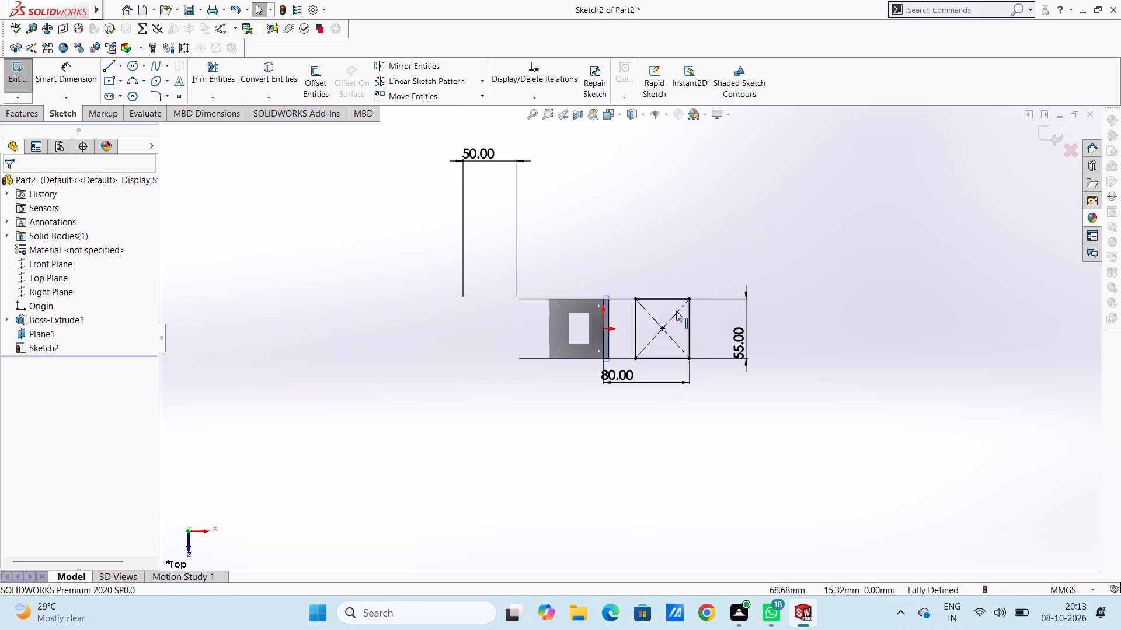
Set the distance from the origin to the rectangle's side to -75 mm, flipping the rectangle across the origin.
scroll(675, 311, down, 4)
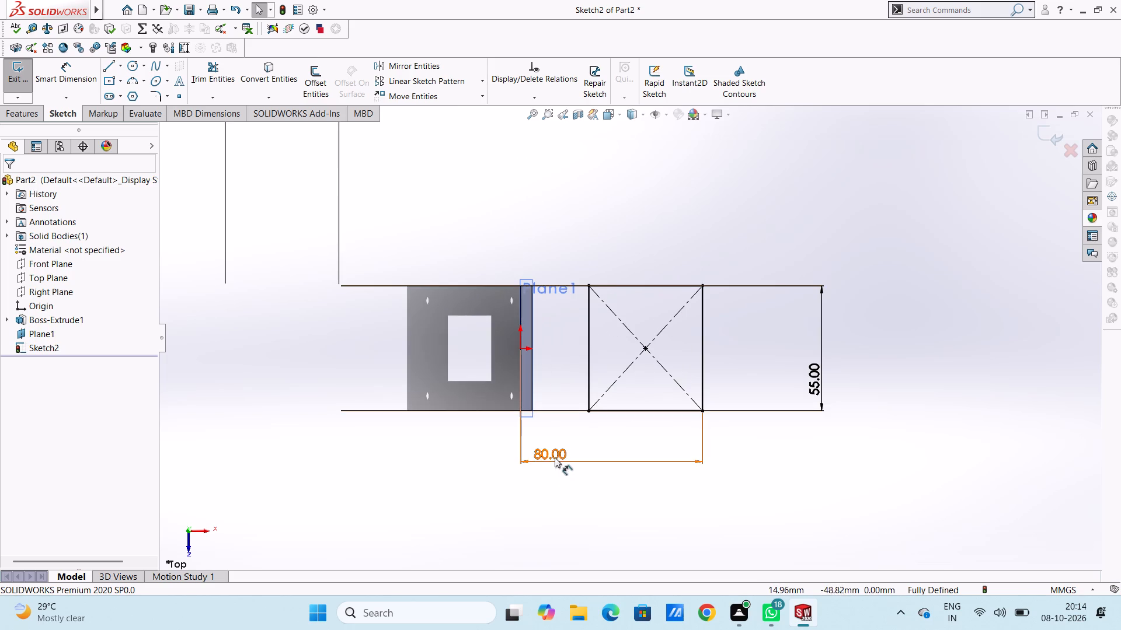
double_click(555, 455)
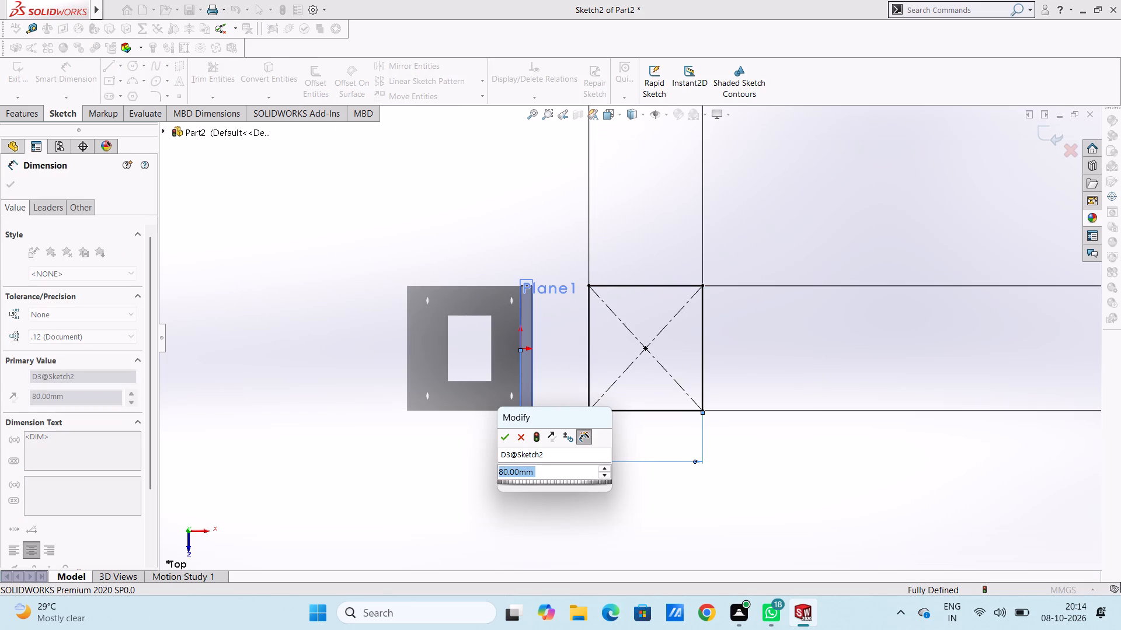
text(-75)
key(Return)
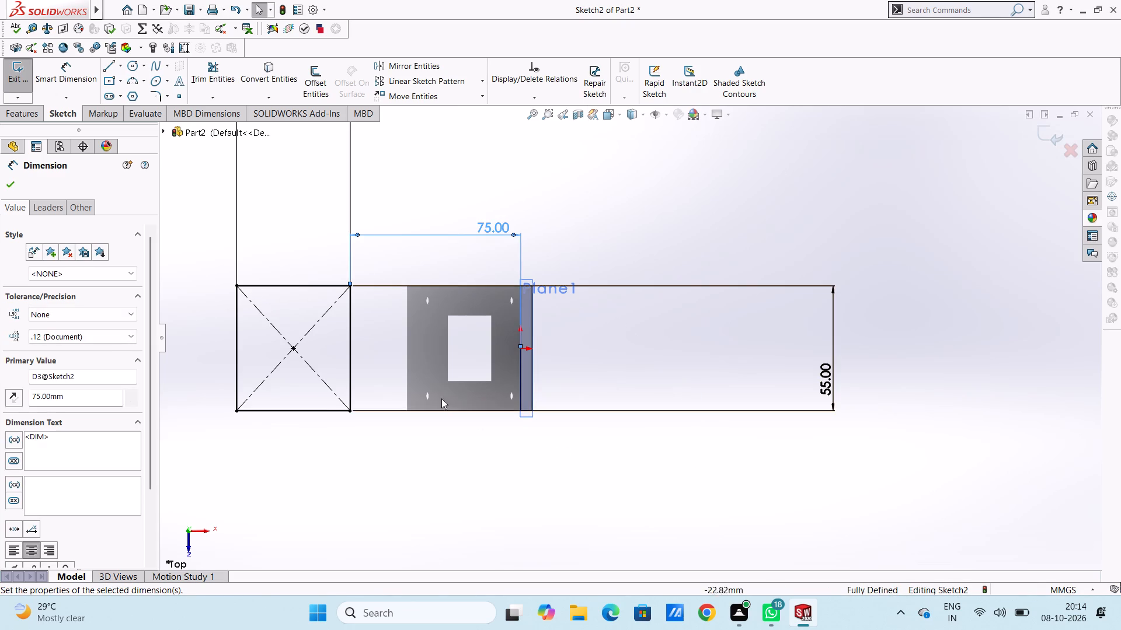
click(438, 390)
scroll(438, 390, up, 4)
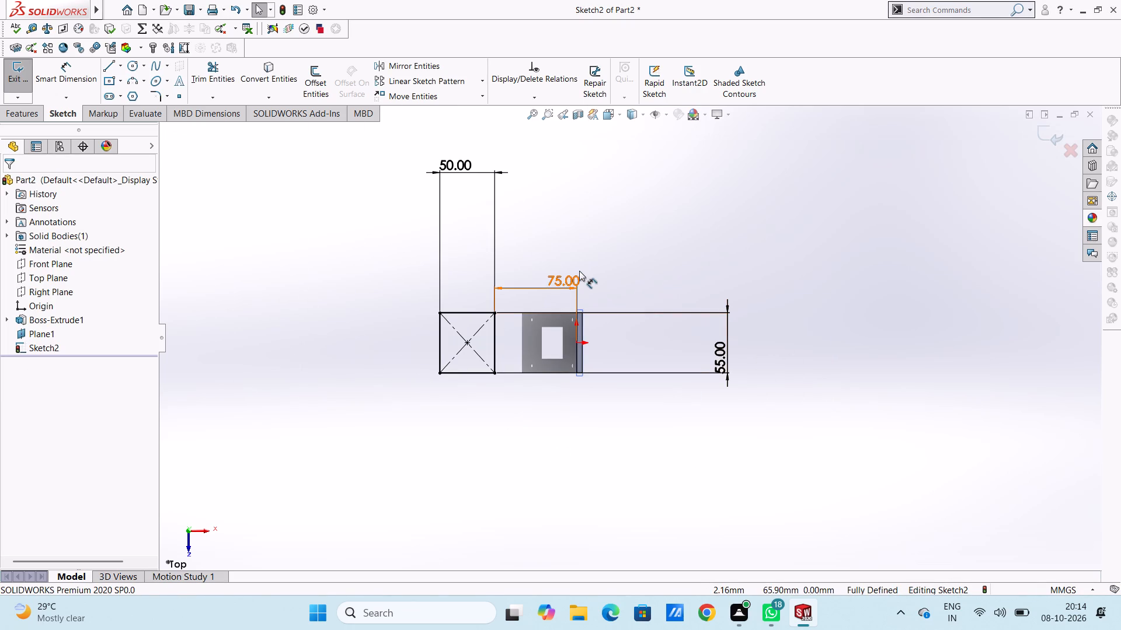
scroll(579, 271, down, 2)
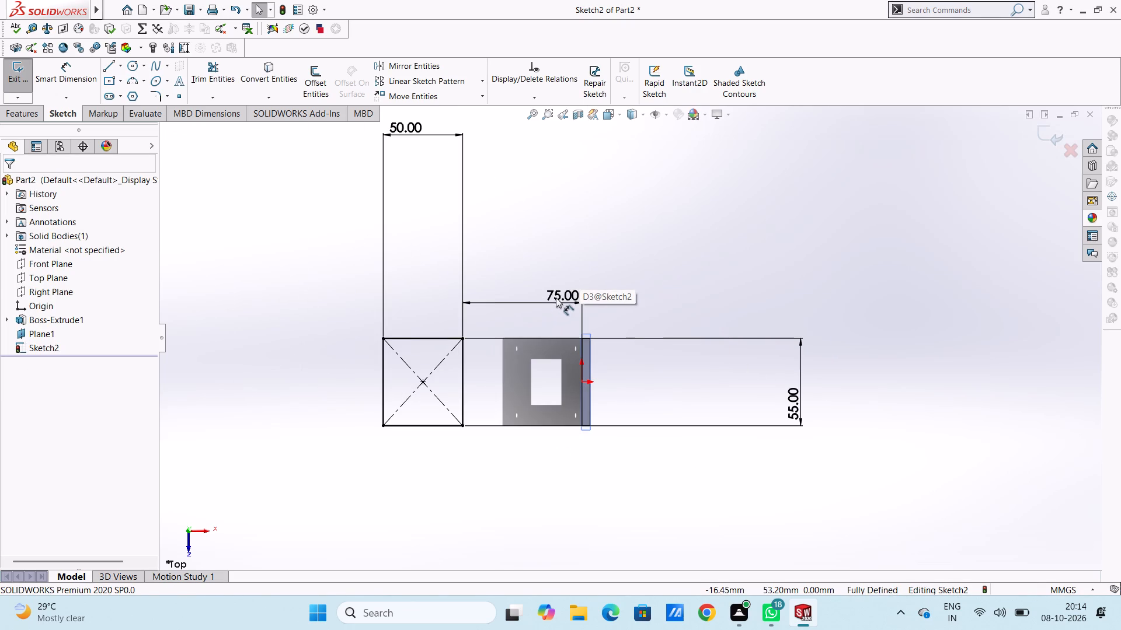
Delete the 75 mm dimension between the origin and the rectangle.
click(556, 297)
key(Delete)
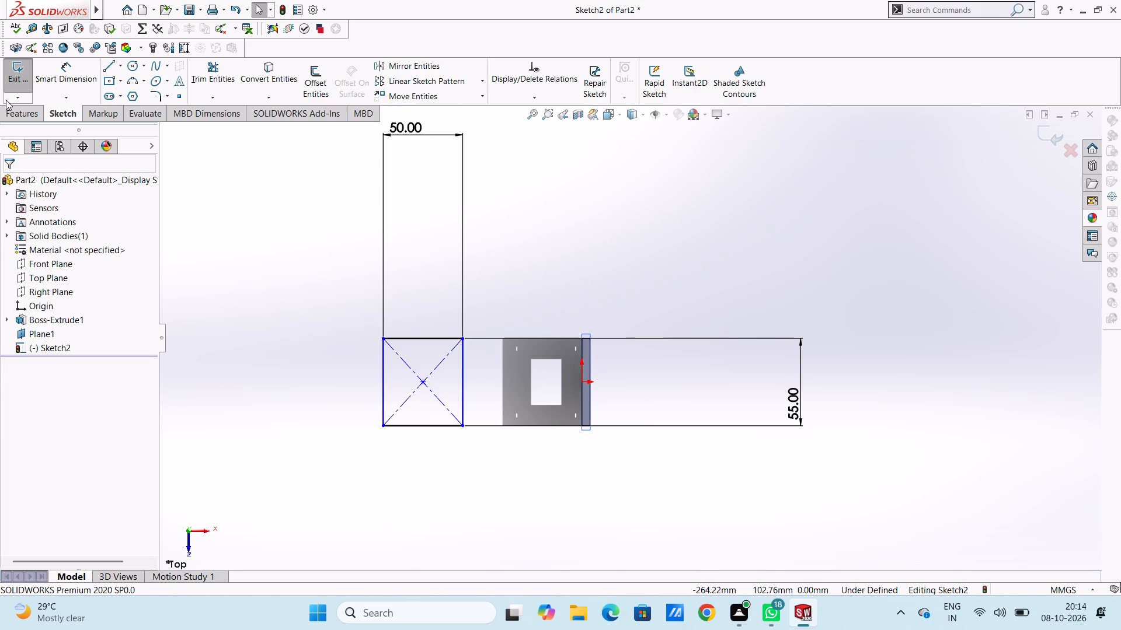
Dimension the distance from the rectangle's vertical side farthest from the flange to the flange's outer face edge as 80 mm.
click(69, 69)
click(381, 368)
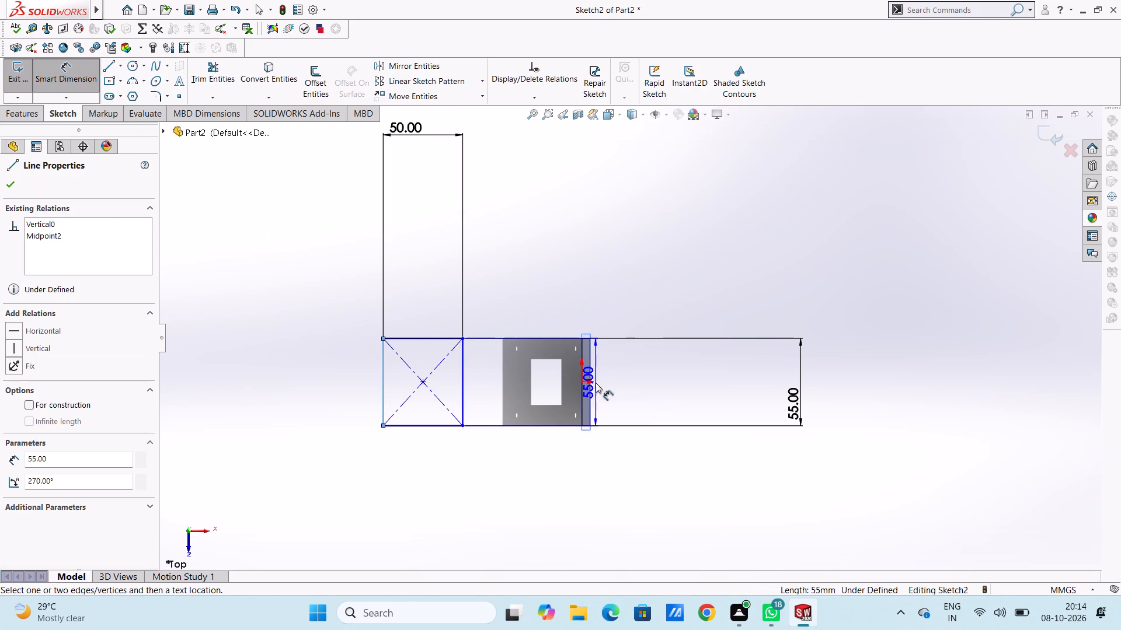
scroll(596, 383, down, 5)
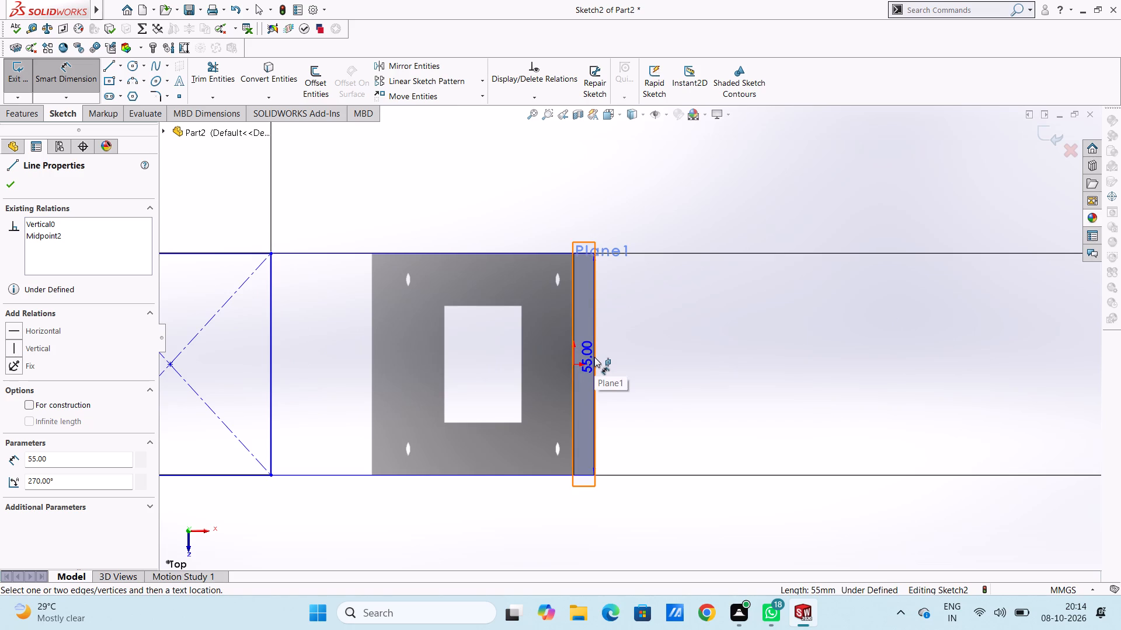
click(594, 358)
scroll(583, 274, up, 4)
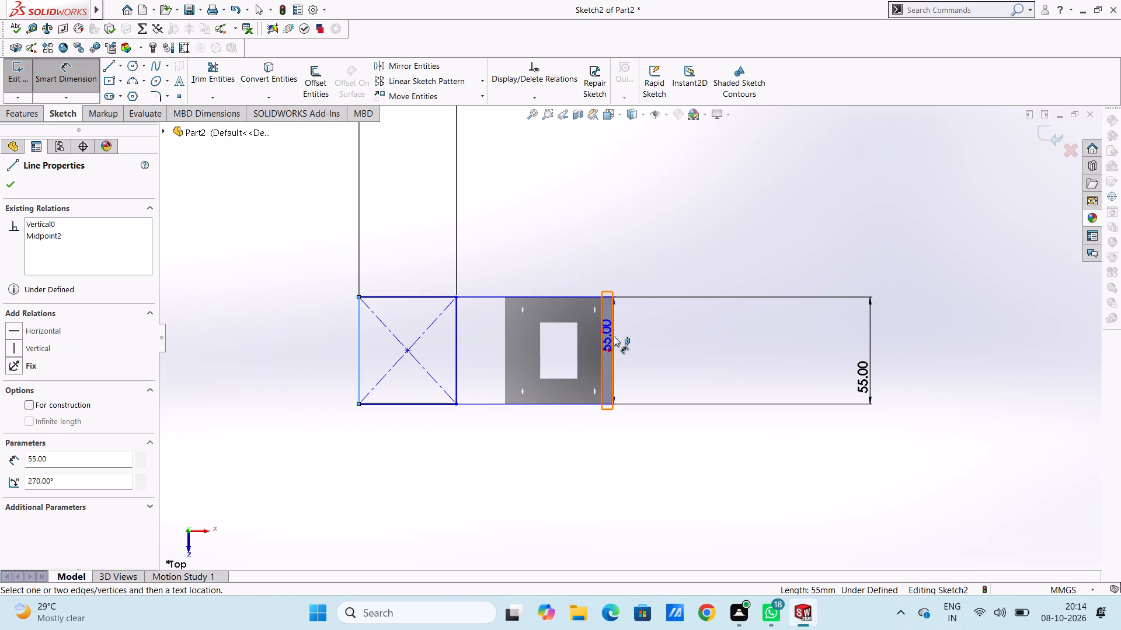
scroll(619, 326, down, 10)
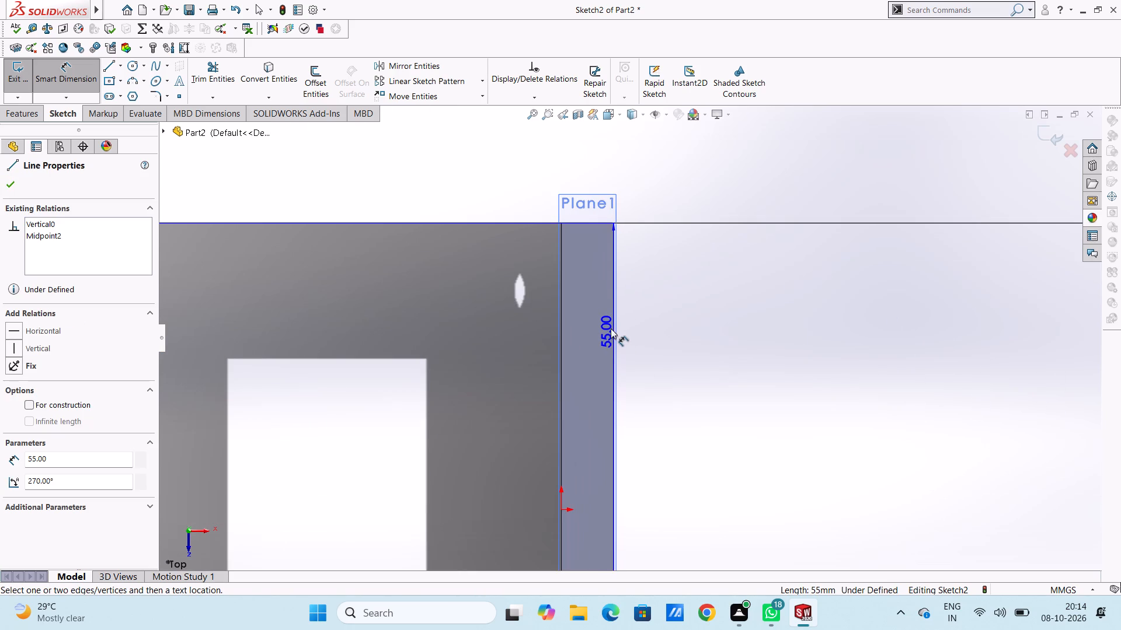
click(612, 329)
scroll(590, 276, up, 9)
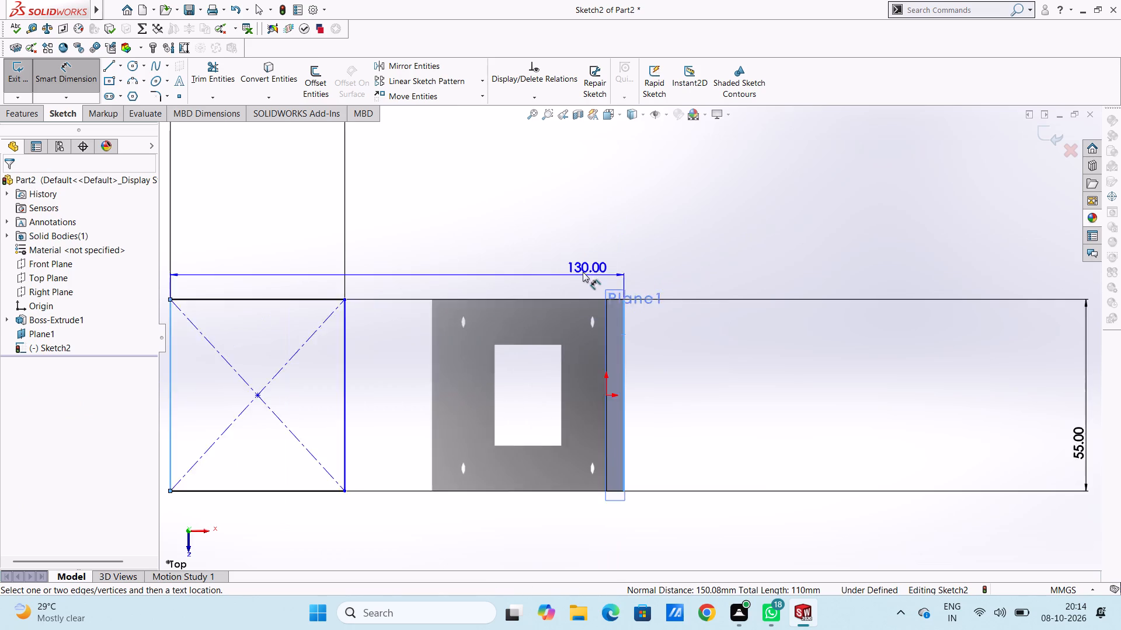
scroll(583, 272, up, 1)
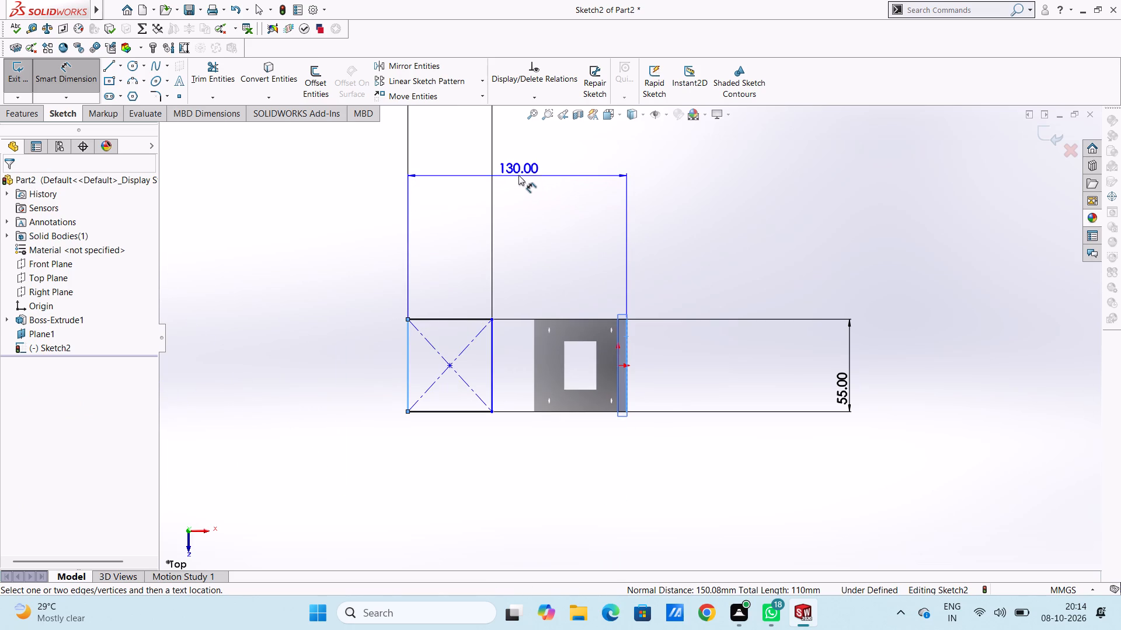
click(519, 175)
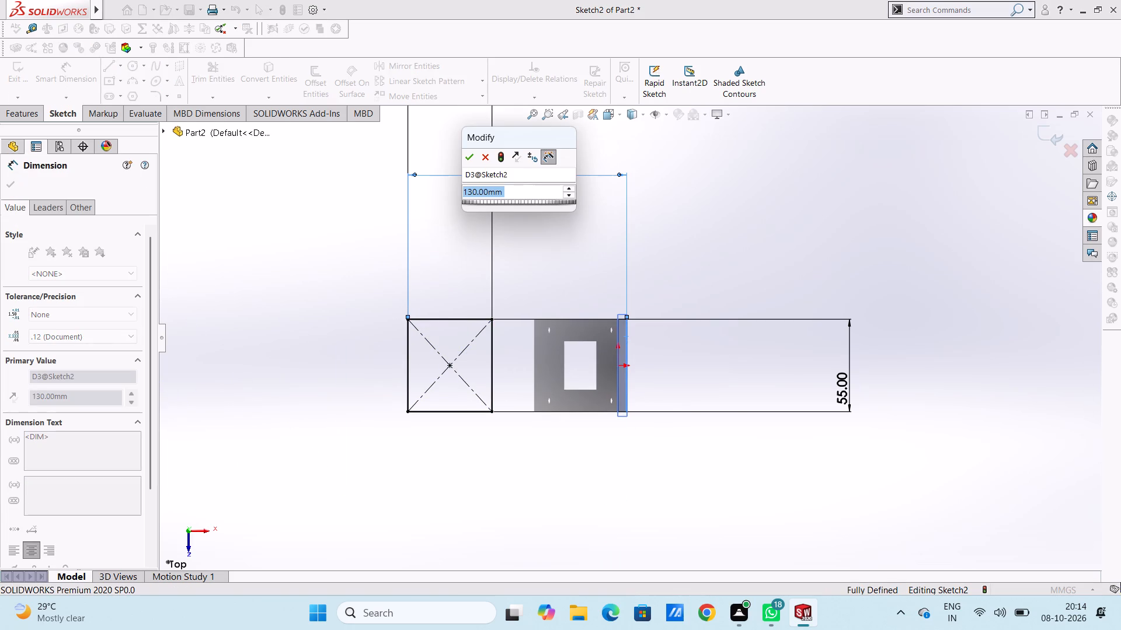
text(80)
key(Return)
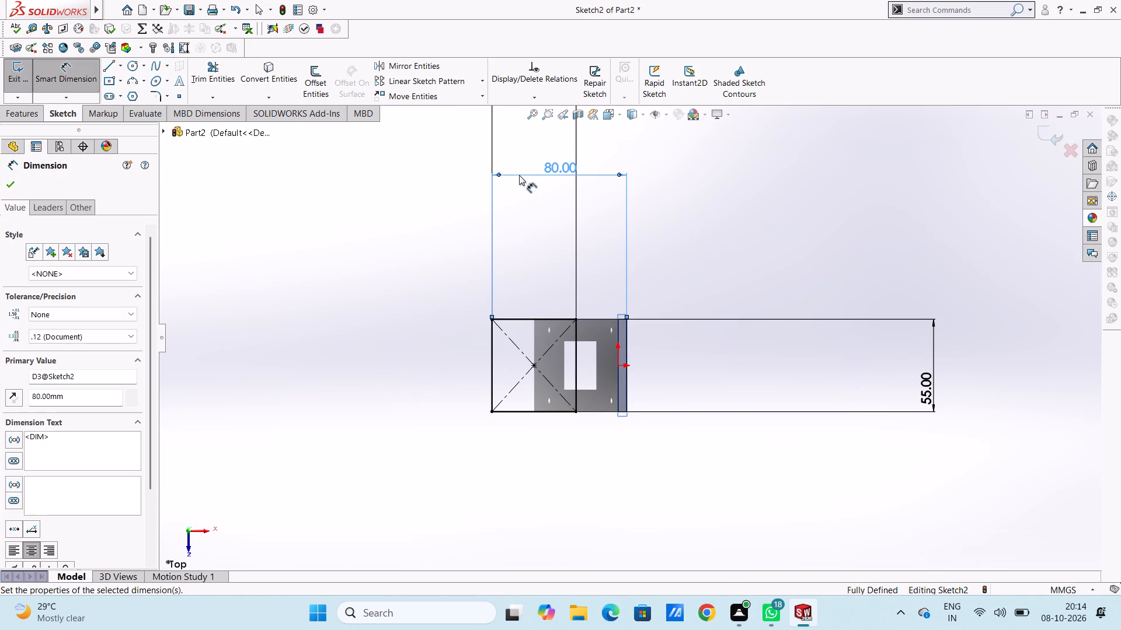
click(402, 356)
Examine from several rotated angles how the repositioned rectangle sits below and beside the flange.
middle_drag(513, 457, 516, 353)
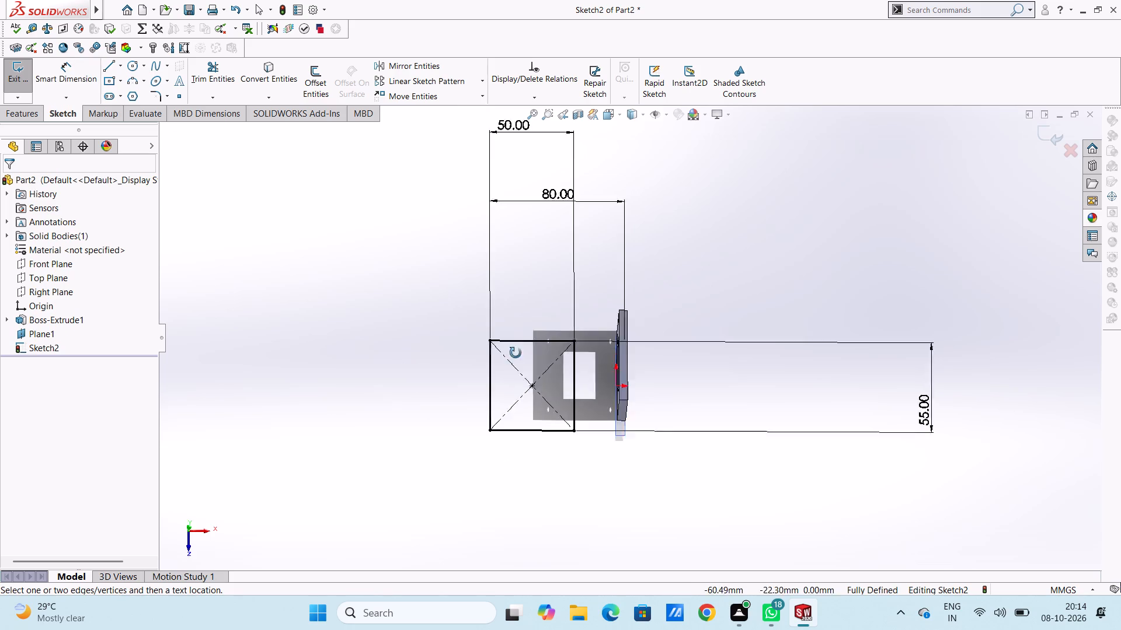
middle_drag(516, 353, 517, 297)
middle_drag(628, 490, 640, 419)
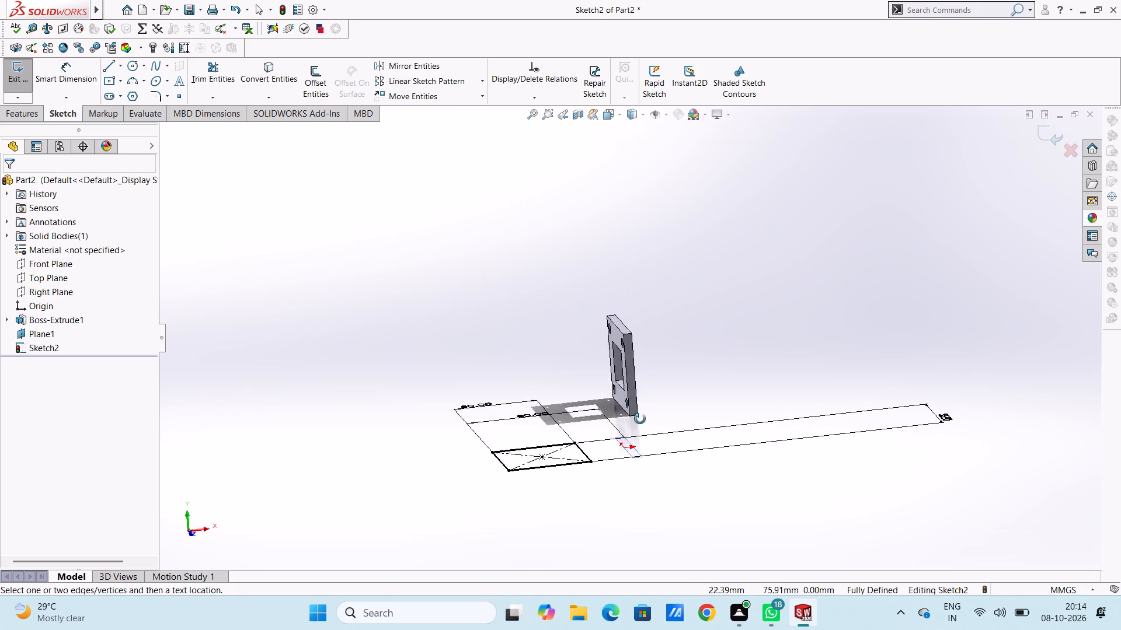
middle_drag(640, 419, 652, 499)
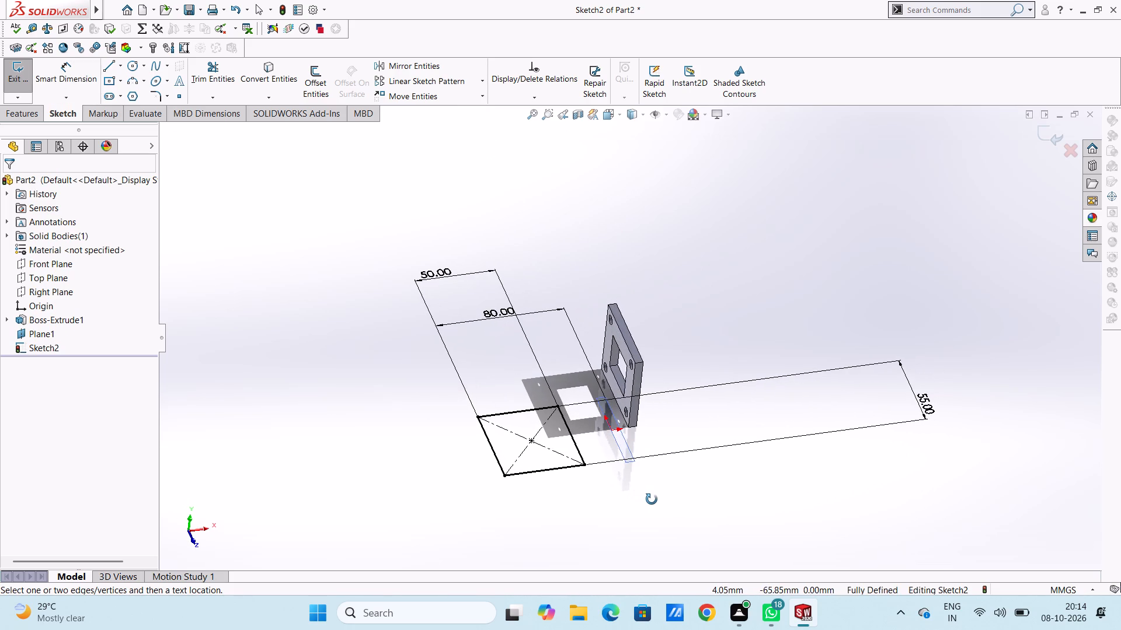
middle_drag(652, 499, 646, 505)
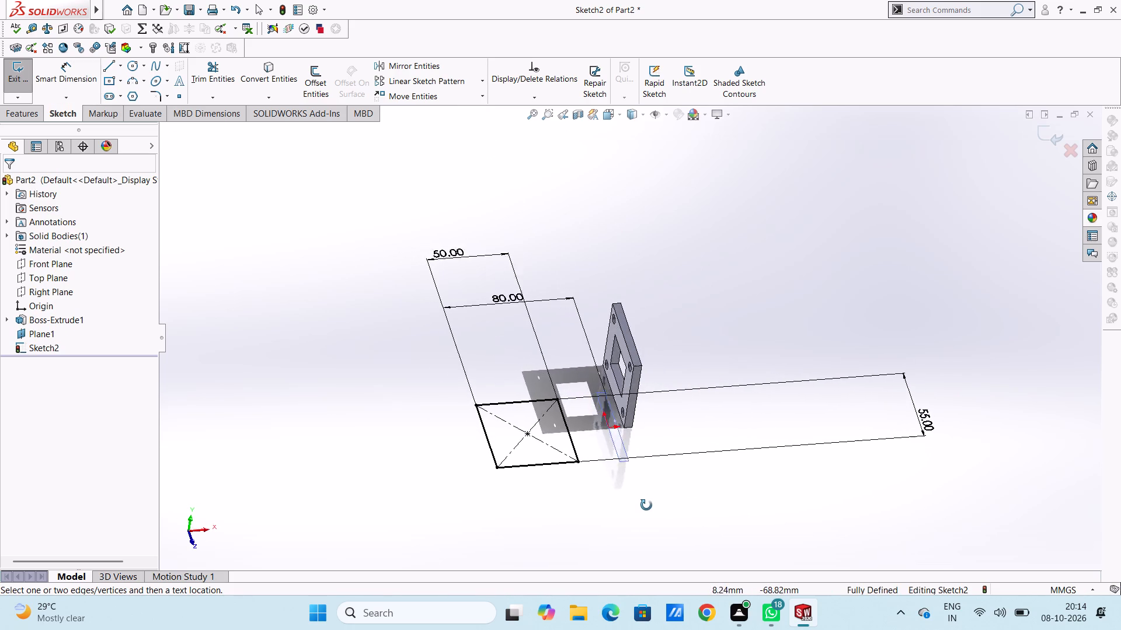
middle_drag(646, 505, 642, 507)
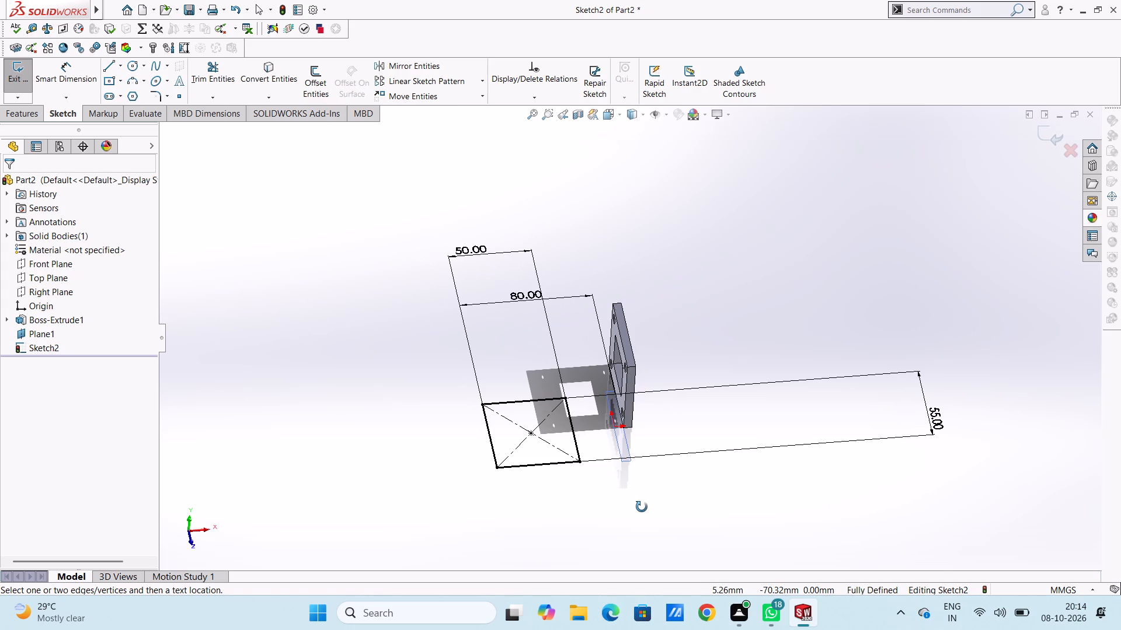
middle_drag(642, 507, 624, 397)
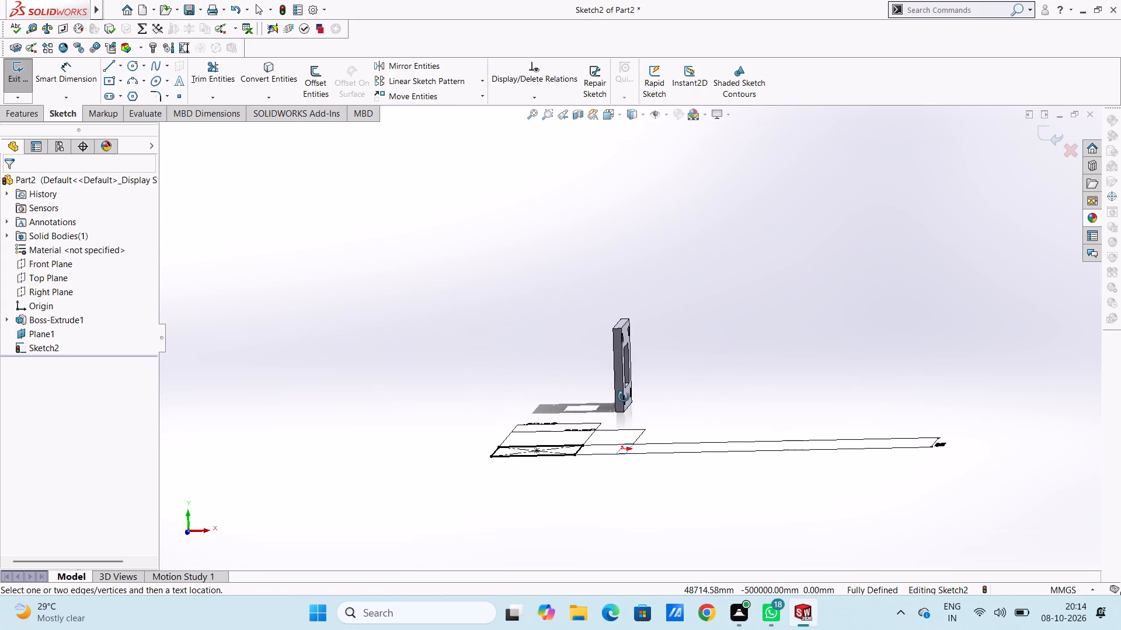
middle_drag(624, 397, 618, 401)
middle_click(615, 404)
middle_drag(701, 373, 744, 418)
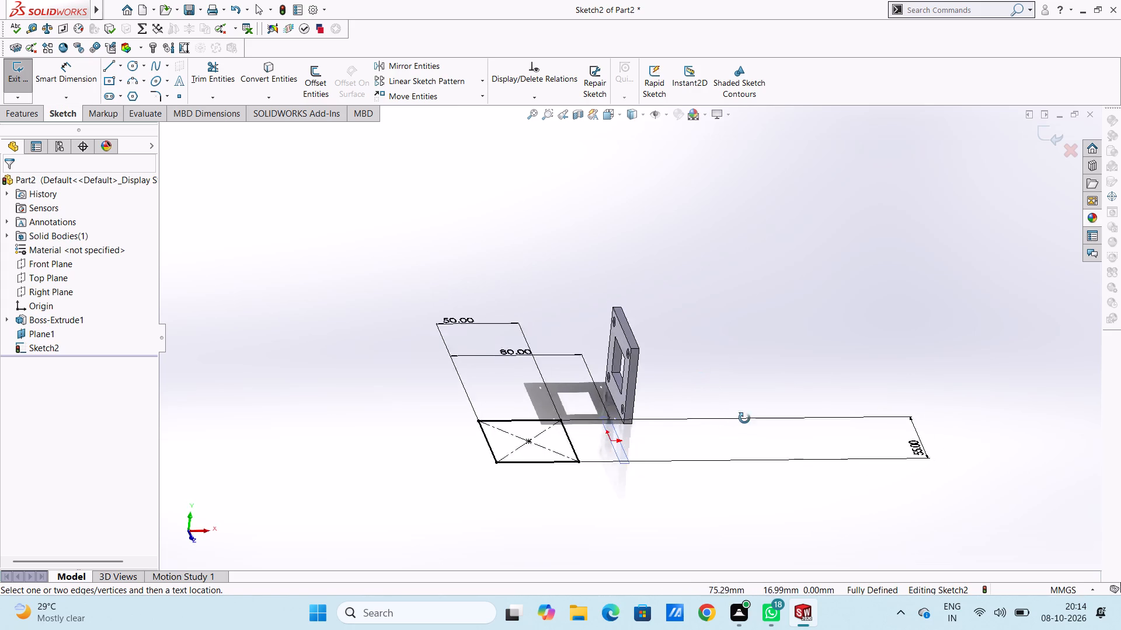
Examine from rotated angles and the top view how the 50 x 55 mm rectangle sits relative to the flange.
middle_drag(744, 418, 725, 341)
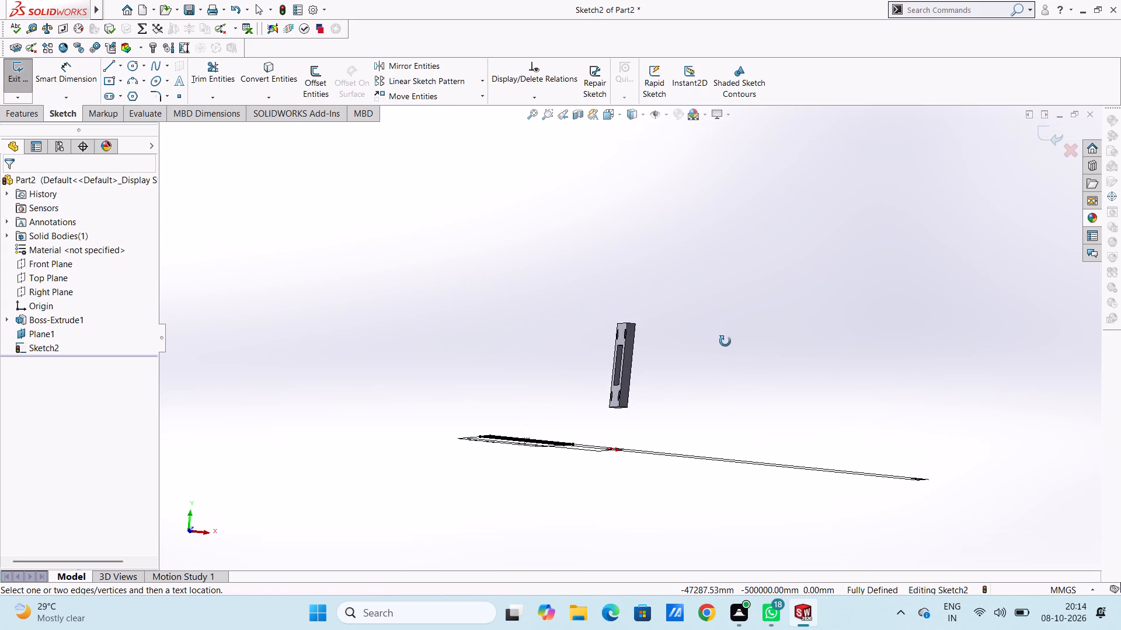
middle_drag(725, 341, 740, 358)
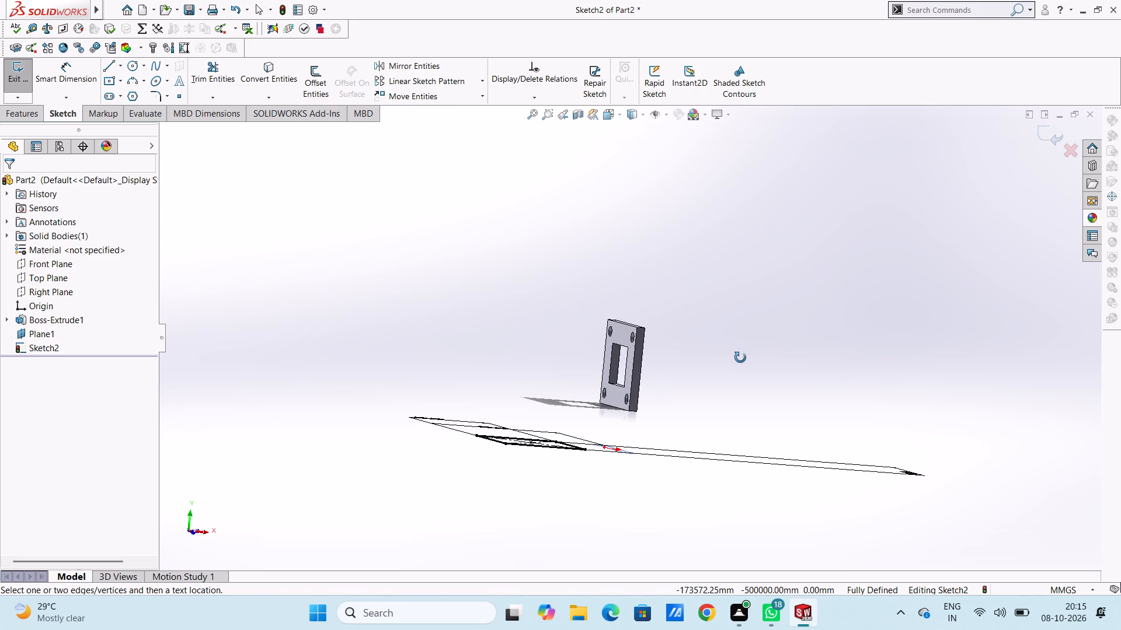
middle_drag(740, 358, 737, 359)
middle_drag(737, 359, 702, 394)
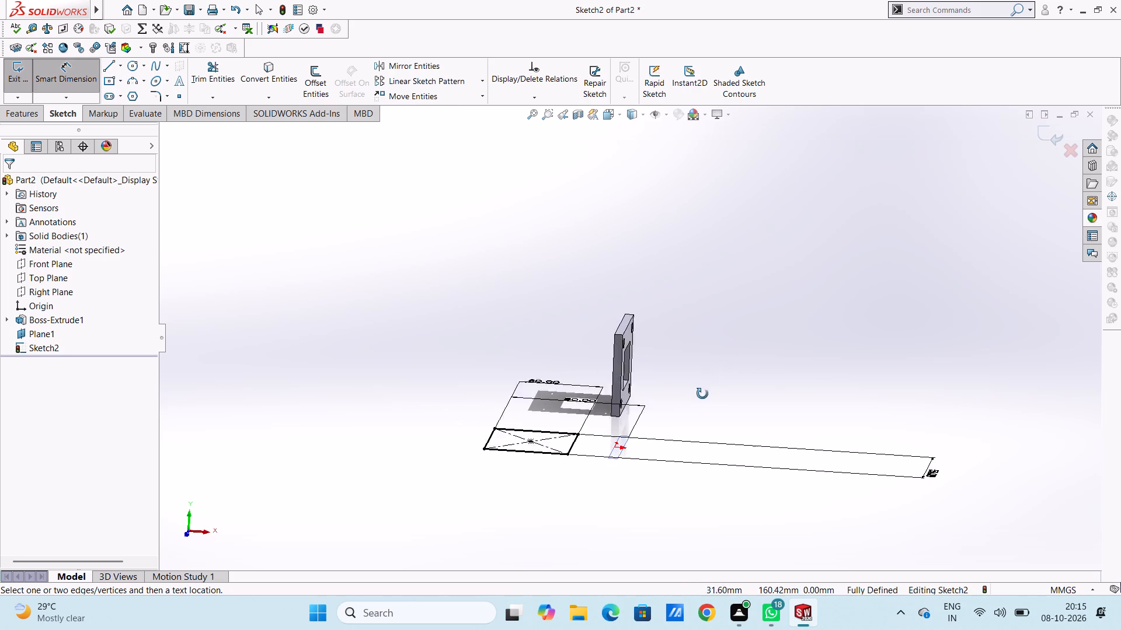
middle_drag(702, 394, 728, 509)
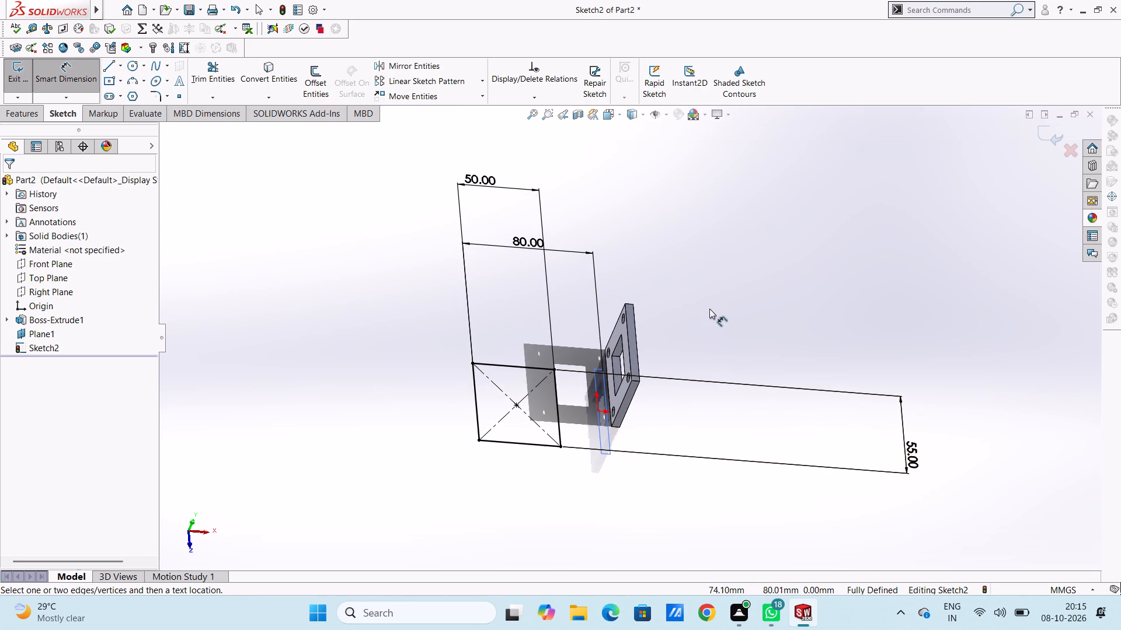
key(ctrl+5)
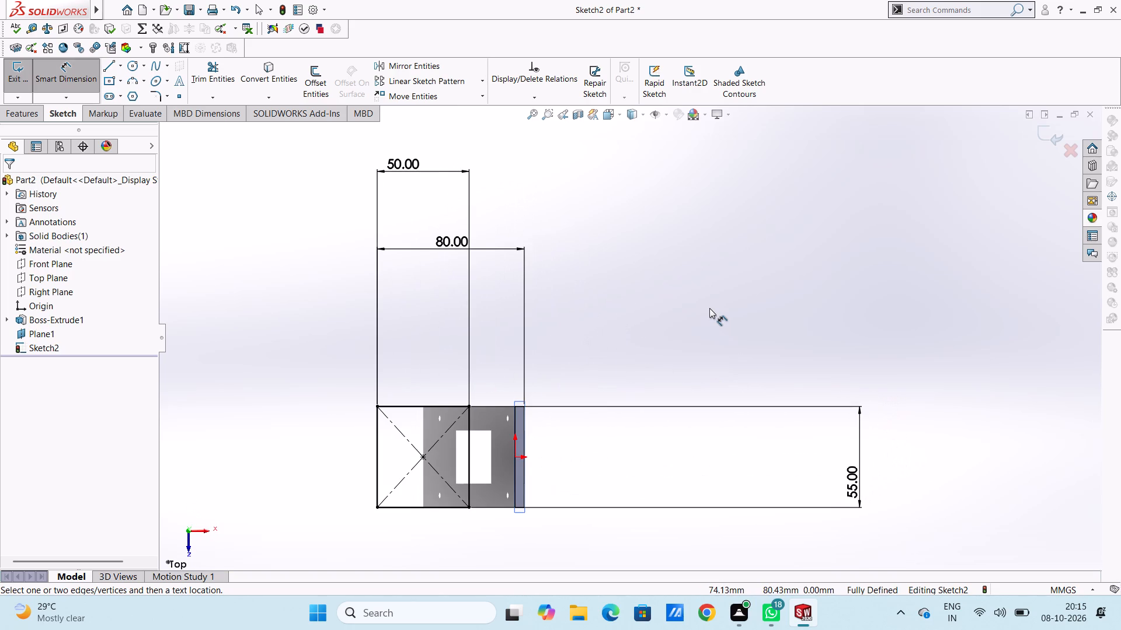
scroll(562, 274, up, 2)
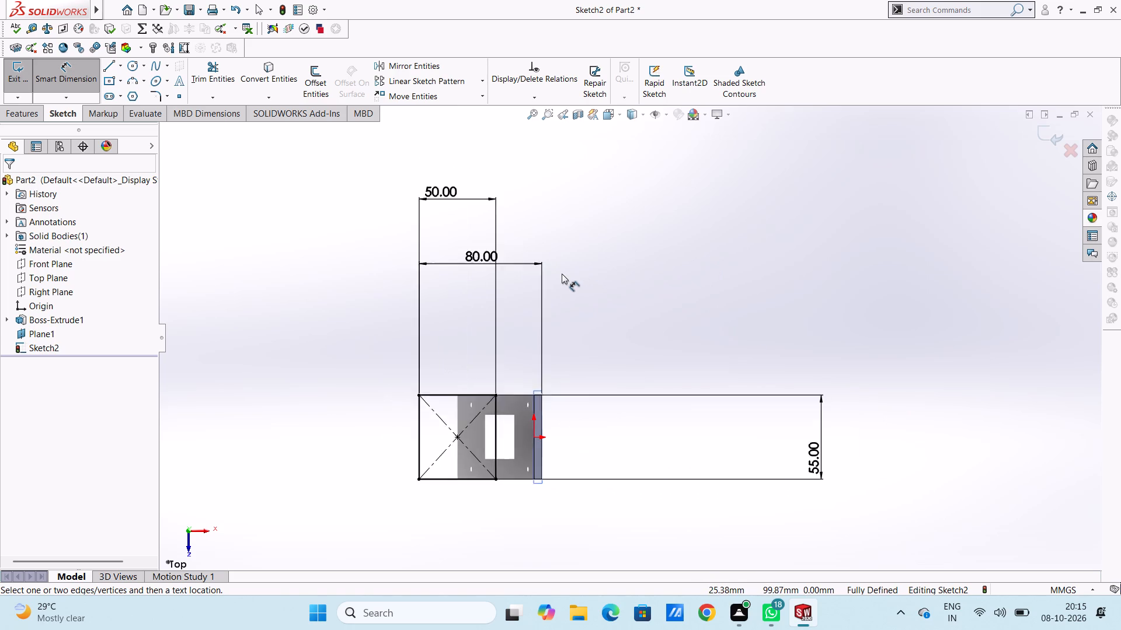
scroll(562, 274, up, 1)
click(70, 79)
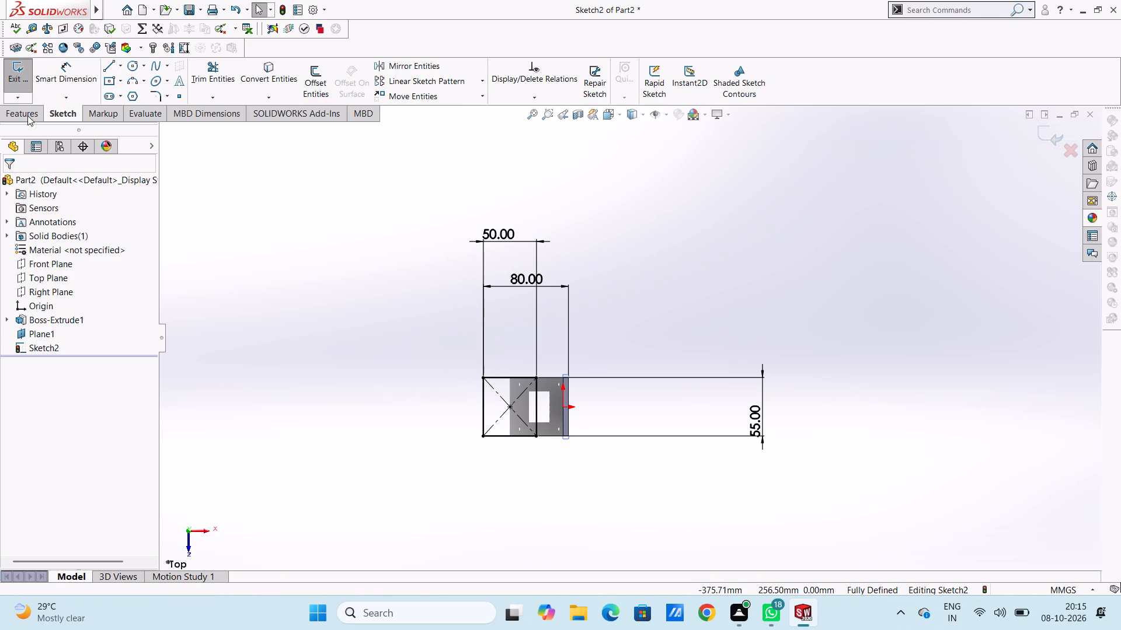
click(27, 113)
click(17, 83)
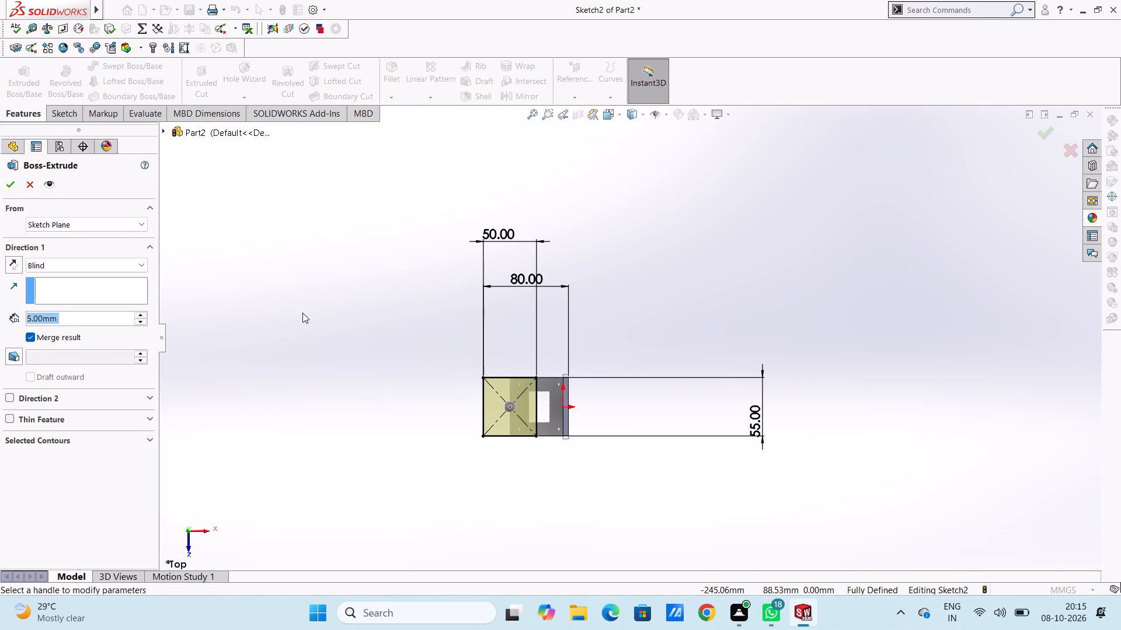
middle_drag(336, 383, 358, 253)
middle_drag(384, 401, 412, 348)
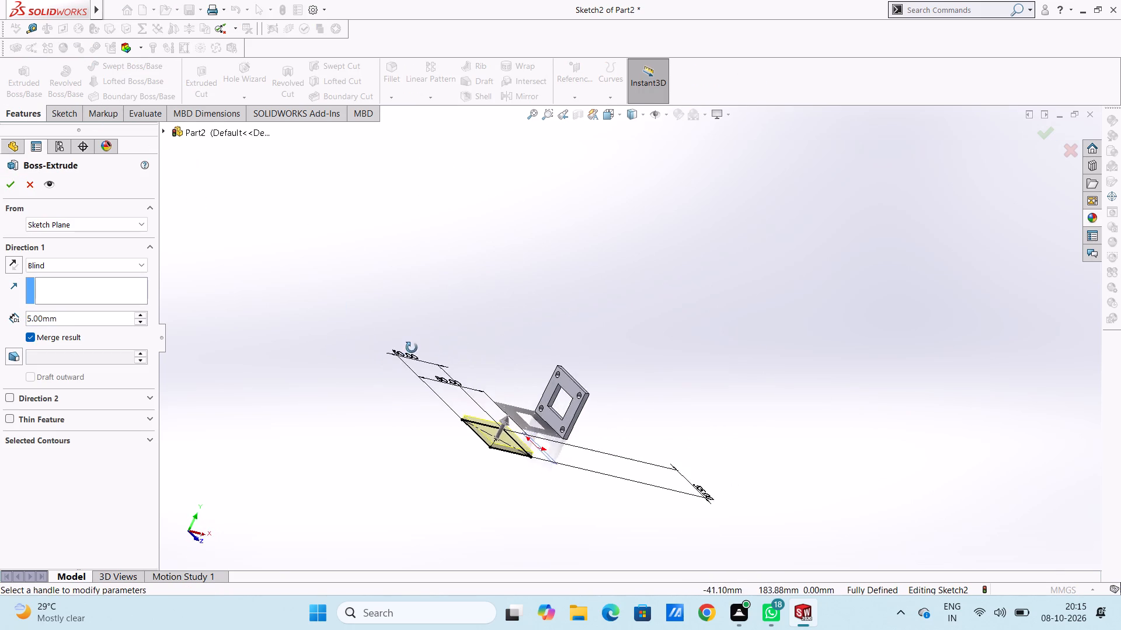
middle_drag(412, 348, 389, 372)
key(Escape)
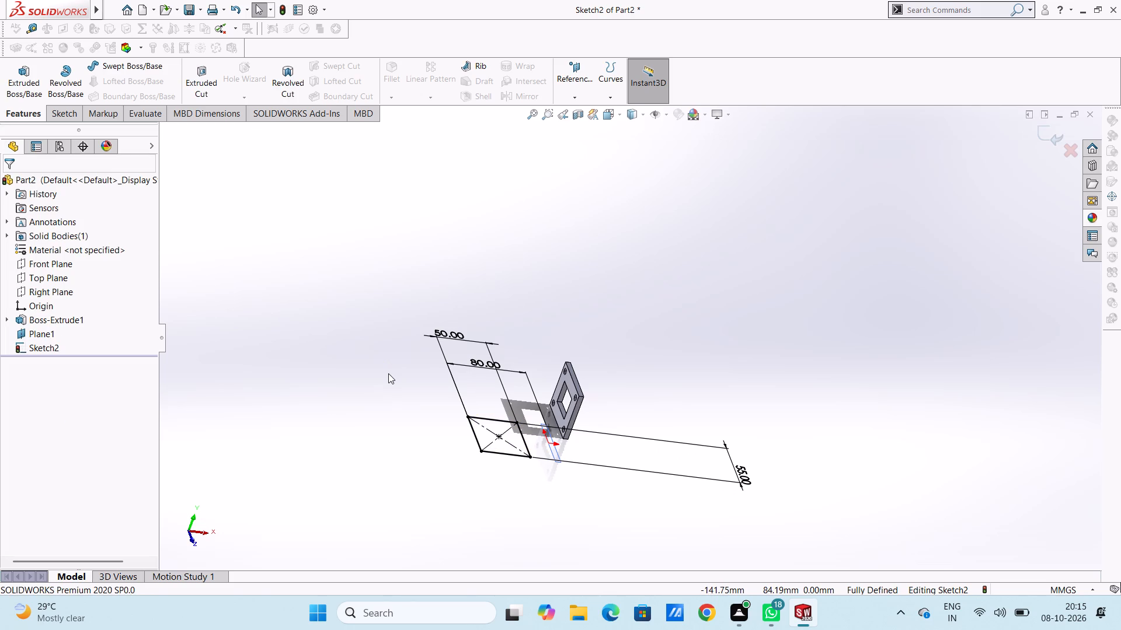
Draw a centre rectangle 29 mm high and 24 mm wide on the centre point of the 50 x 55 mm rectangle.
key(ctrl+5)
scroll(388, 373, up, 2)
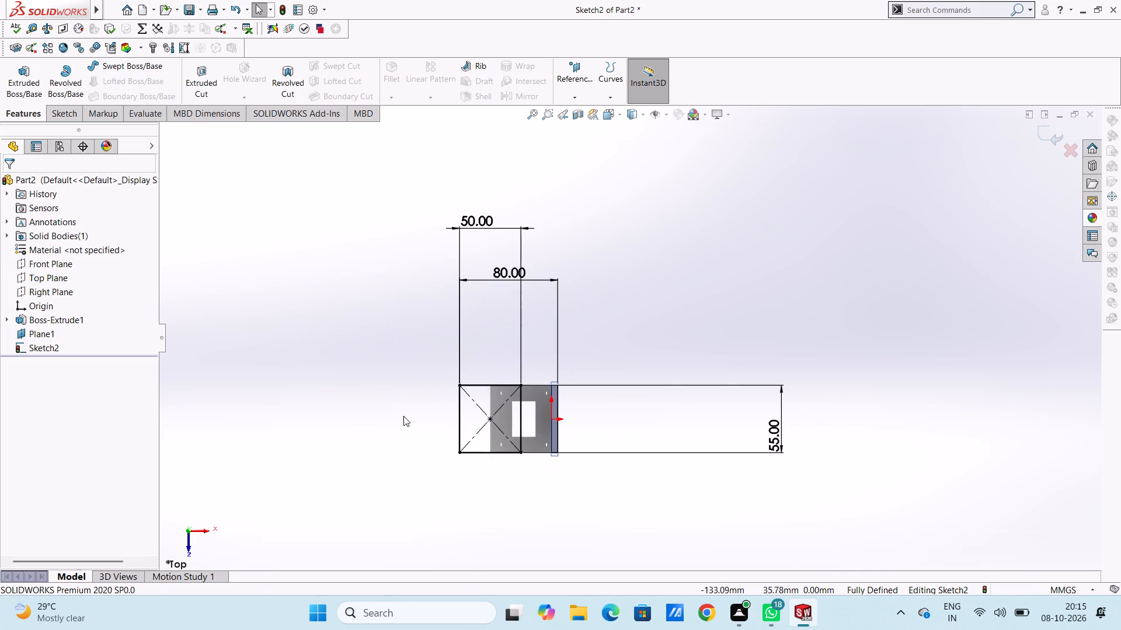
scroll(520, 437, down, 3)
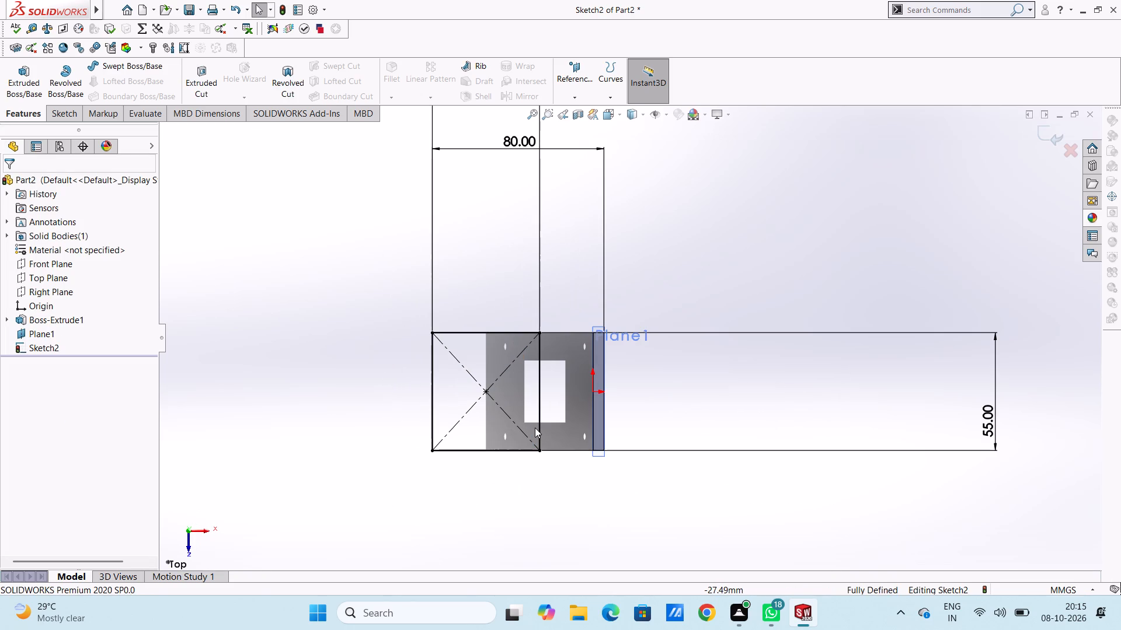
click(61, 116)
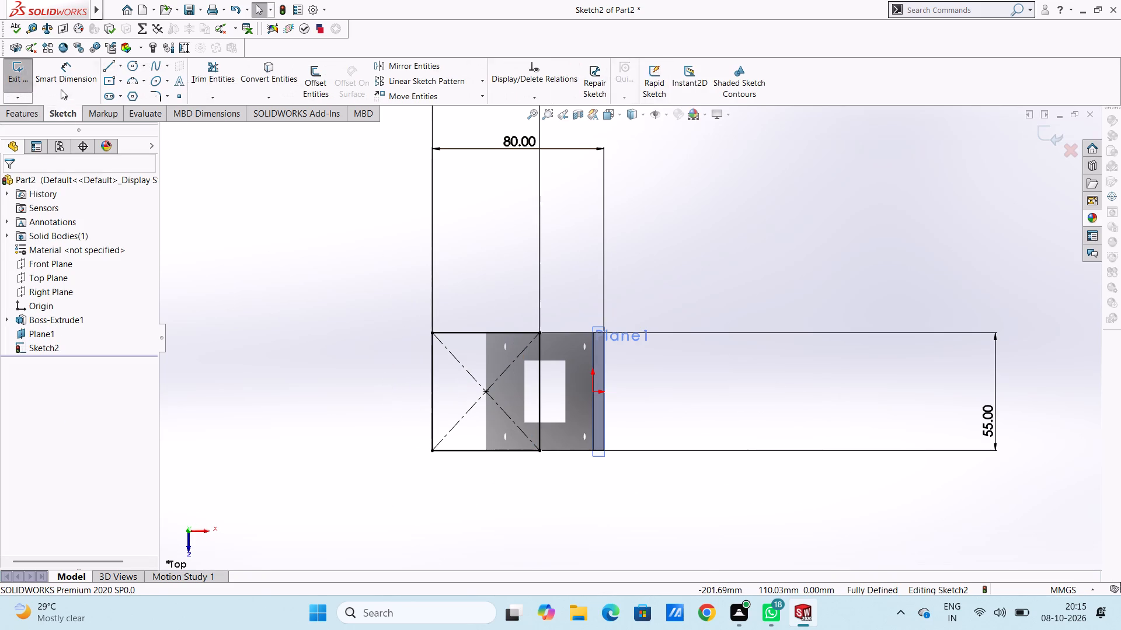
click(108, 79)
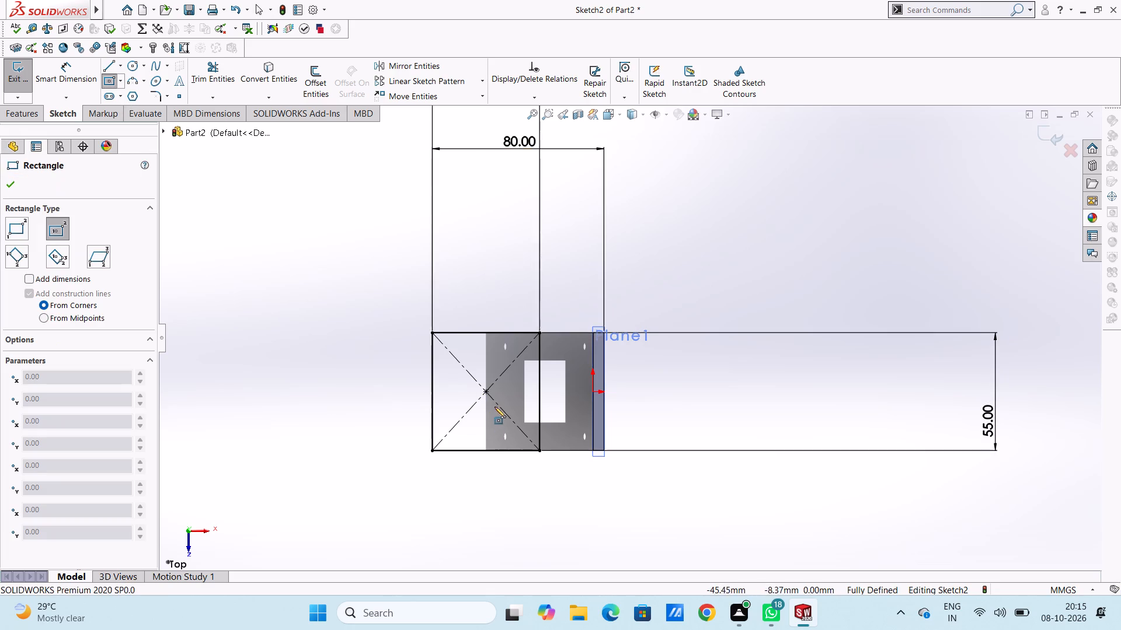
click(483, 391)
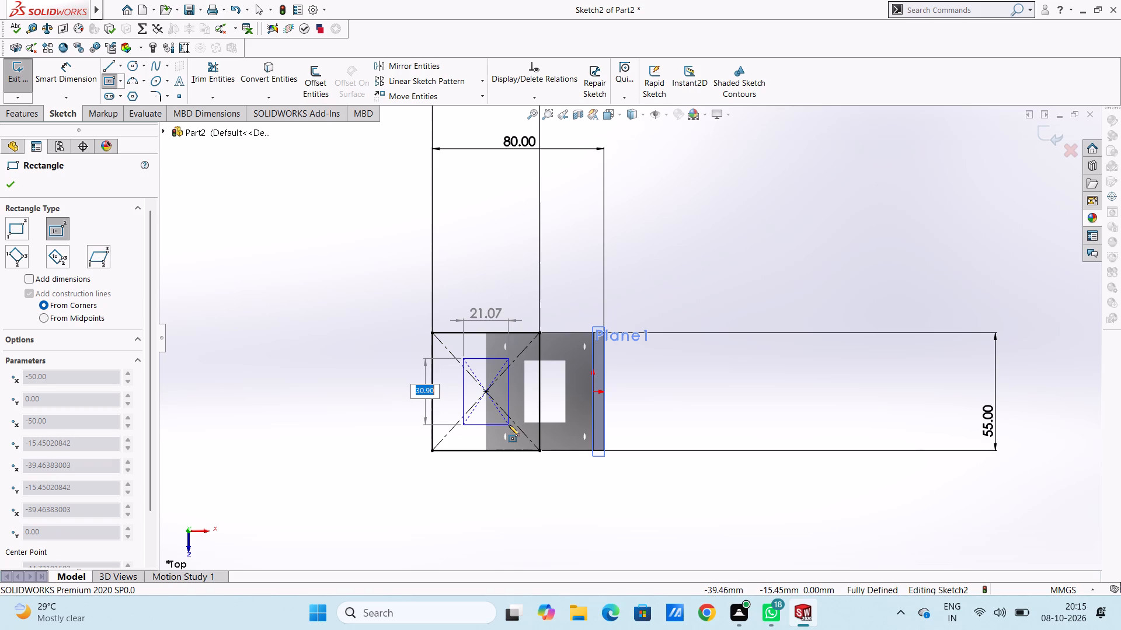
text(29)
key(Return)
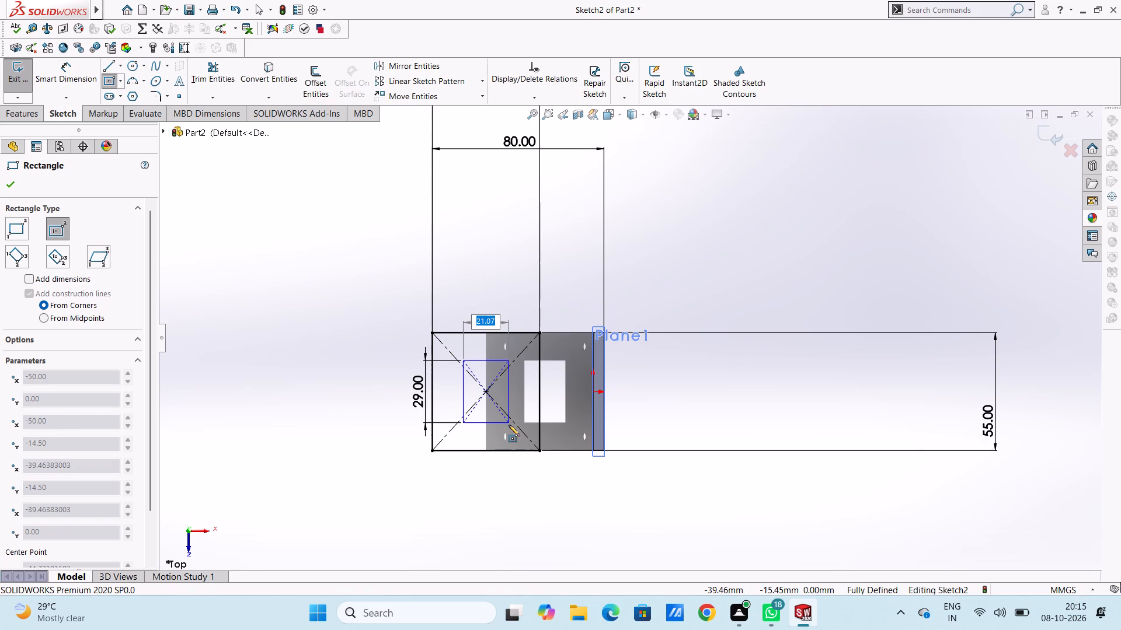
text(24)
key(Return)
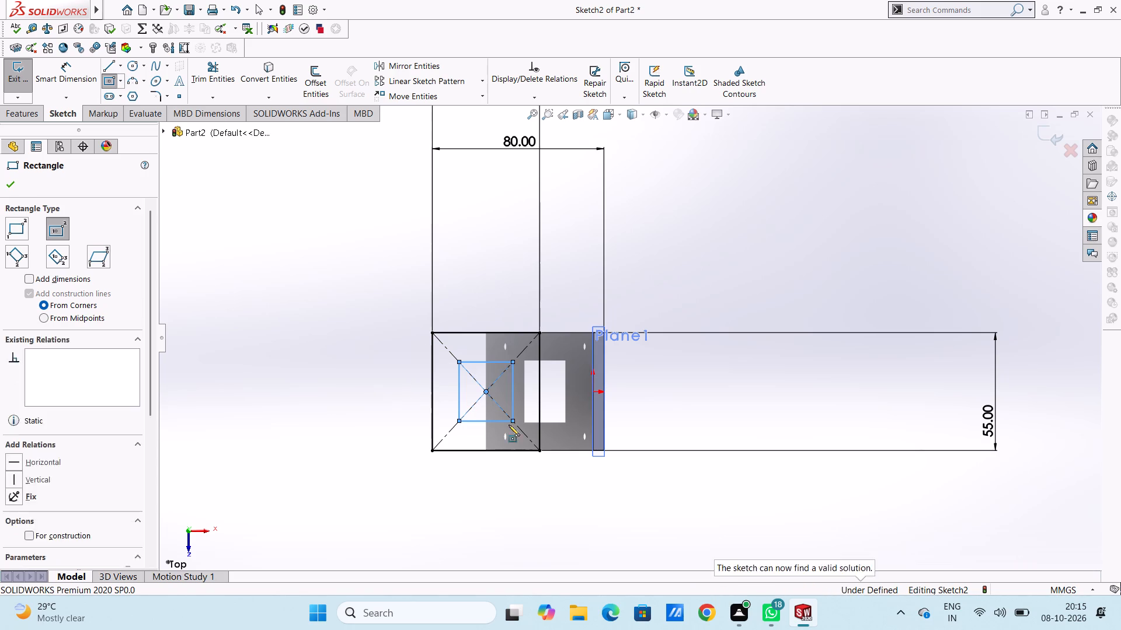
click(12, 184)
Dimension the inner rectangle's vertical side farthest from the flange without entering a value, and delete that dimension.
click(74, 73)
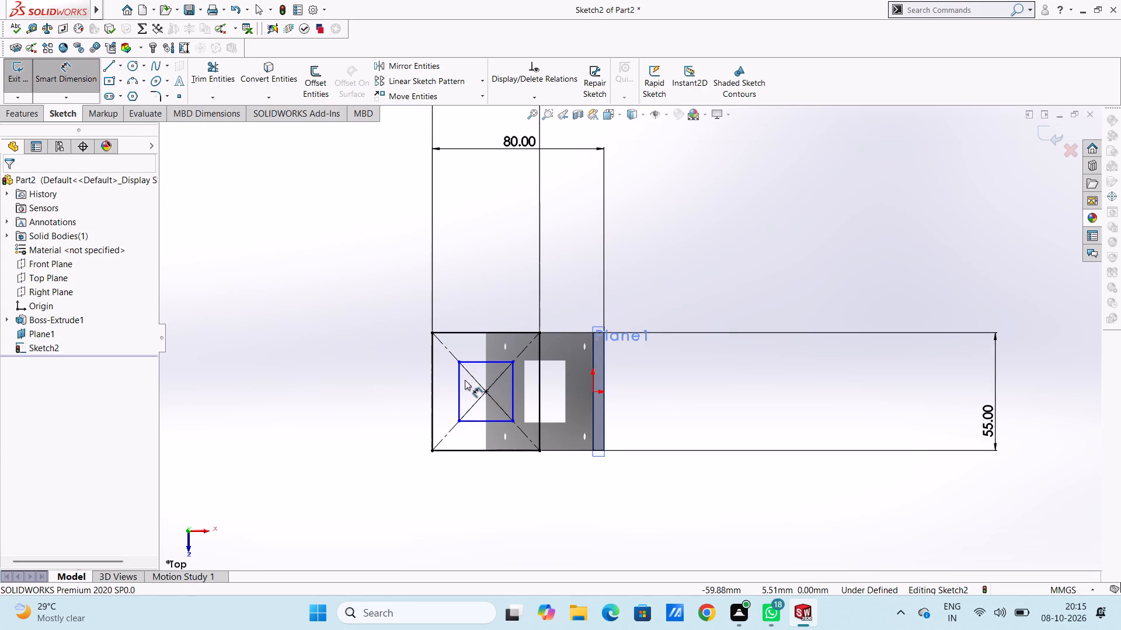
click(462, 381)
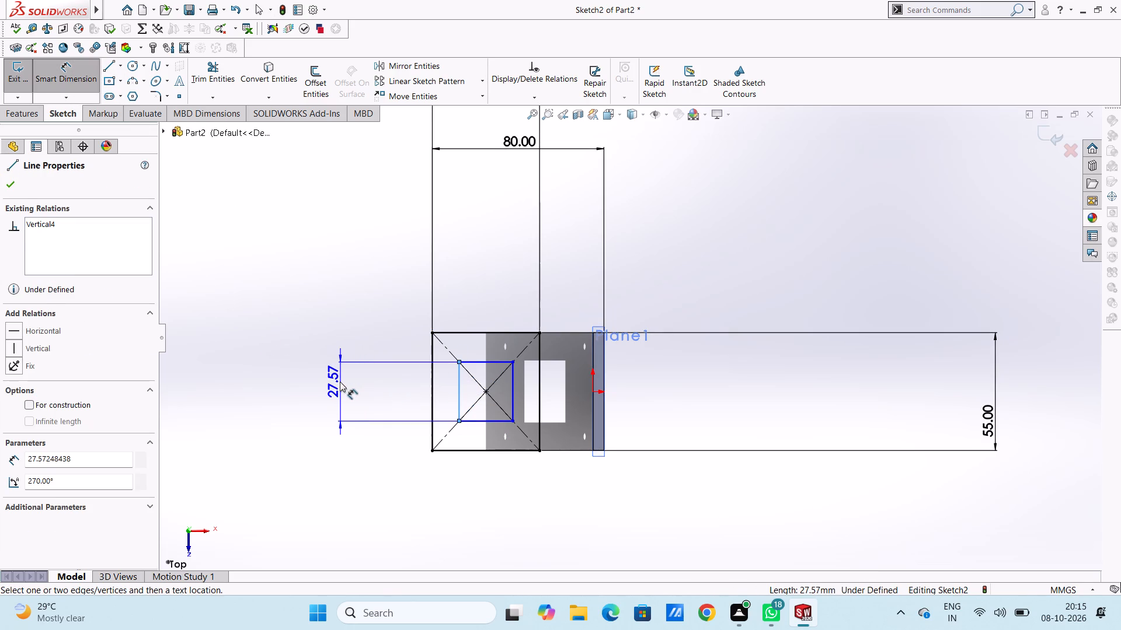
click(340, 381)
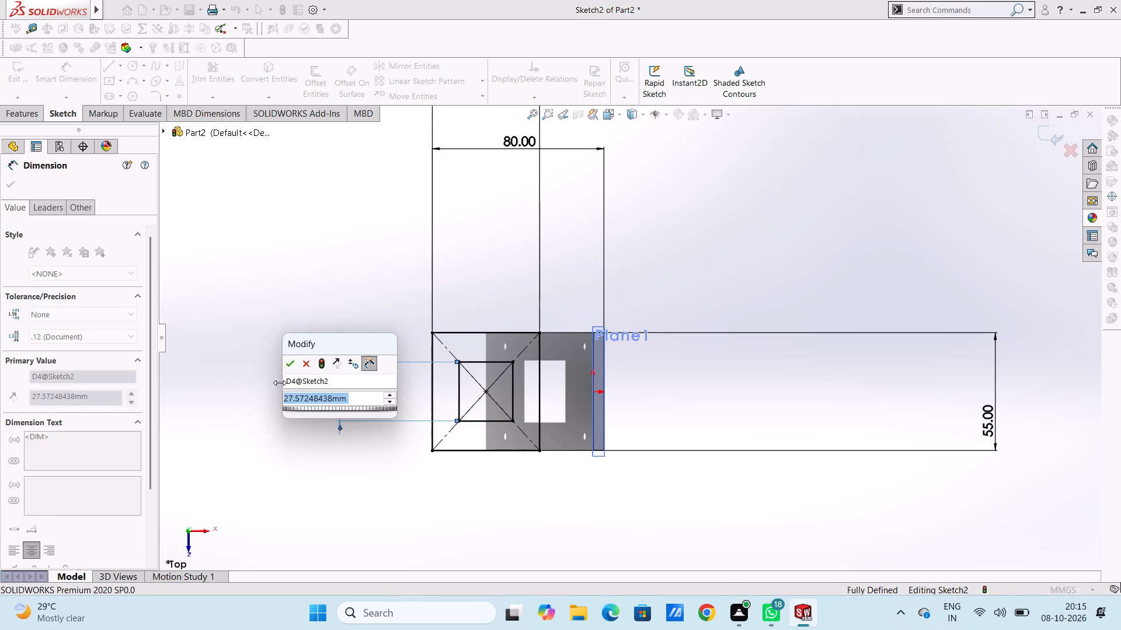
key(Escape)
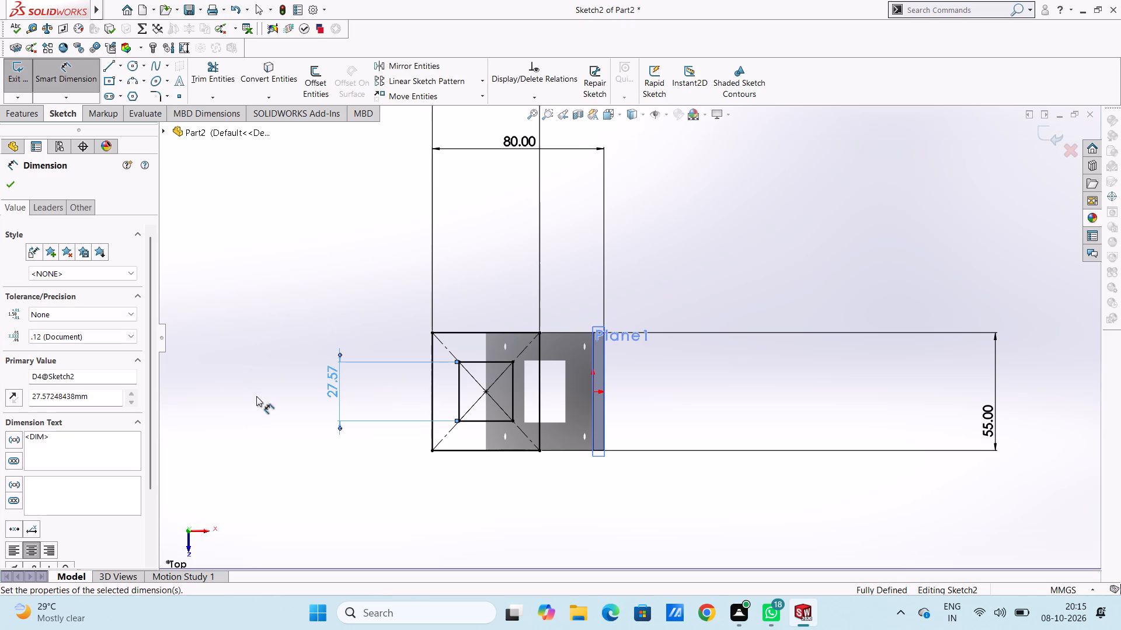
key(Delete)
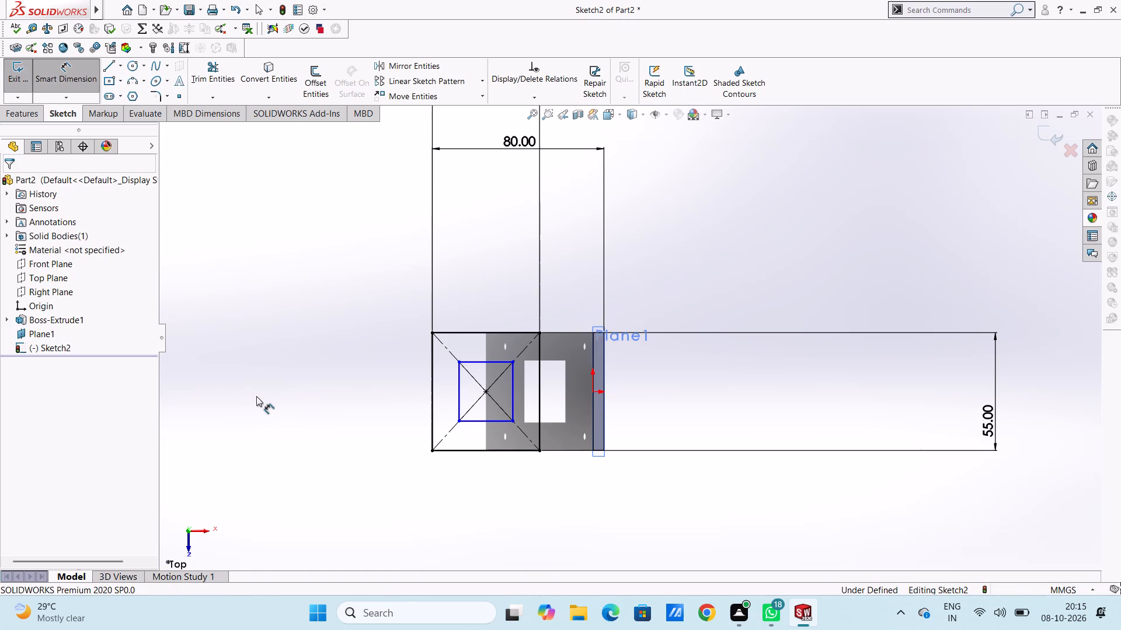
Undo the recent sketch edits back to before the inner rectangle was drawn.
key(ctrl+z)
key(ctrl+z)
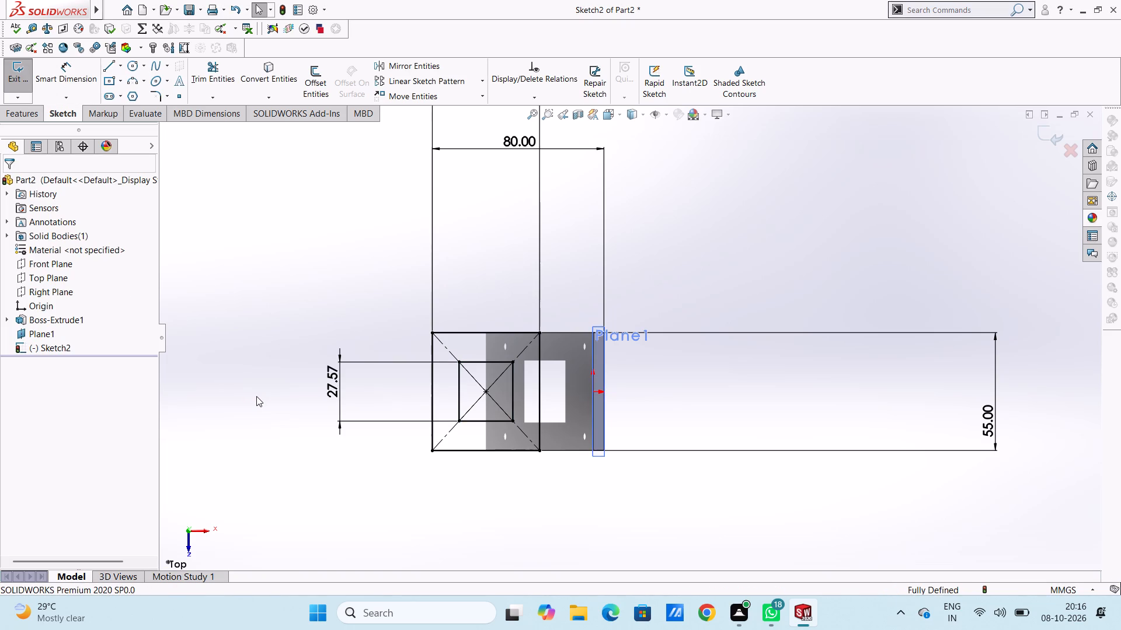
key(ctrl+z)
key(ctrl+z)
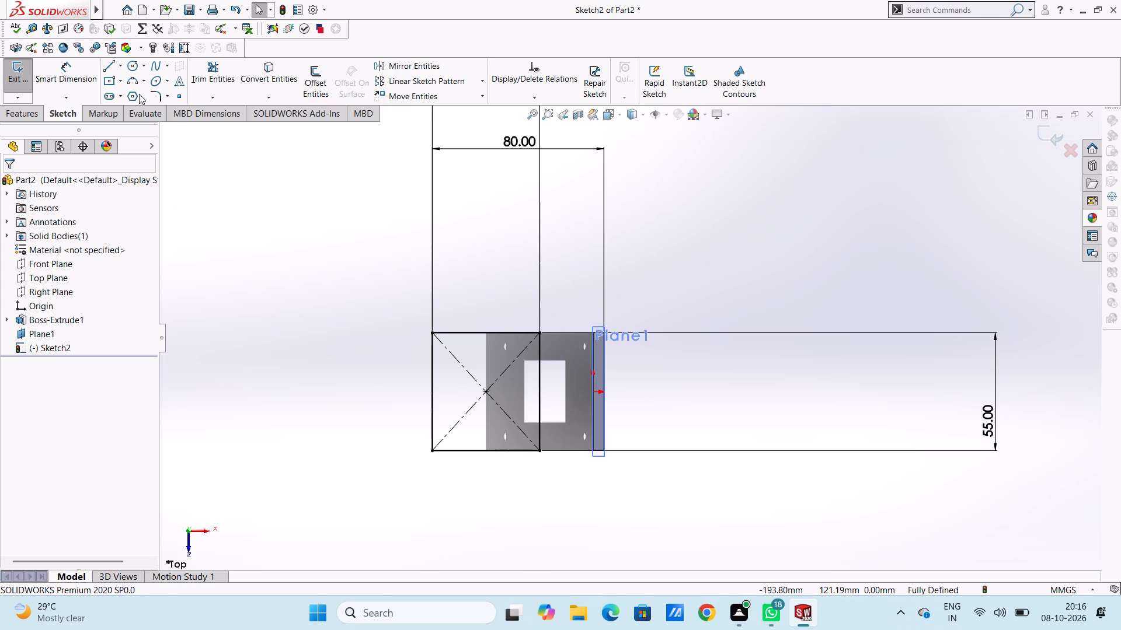
Draw a centre rectangle 24 mm high and 29 mm wide on the centre point of the 50 x 55 mm rectangle.
click(111, 82)
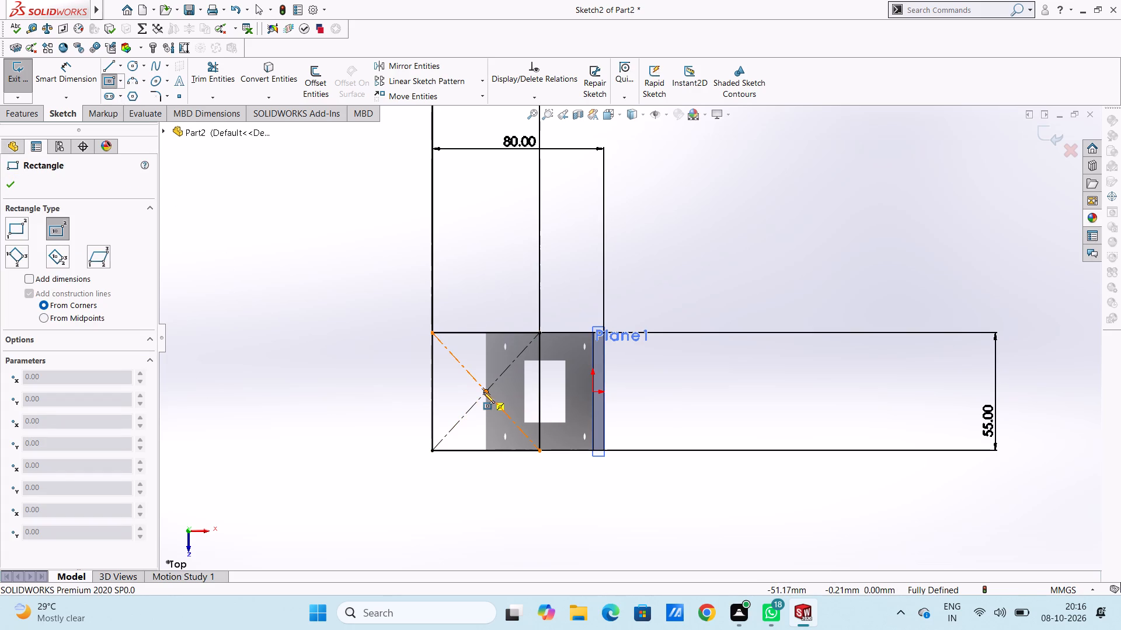
click(483, 392)
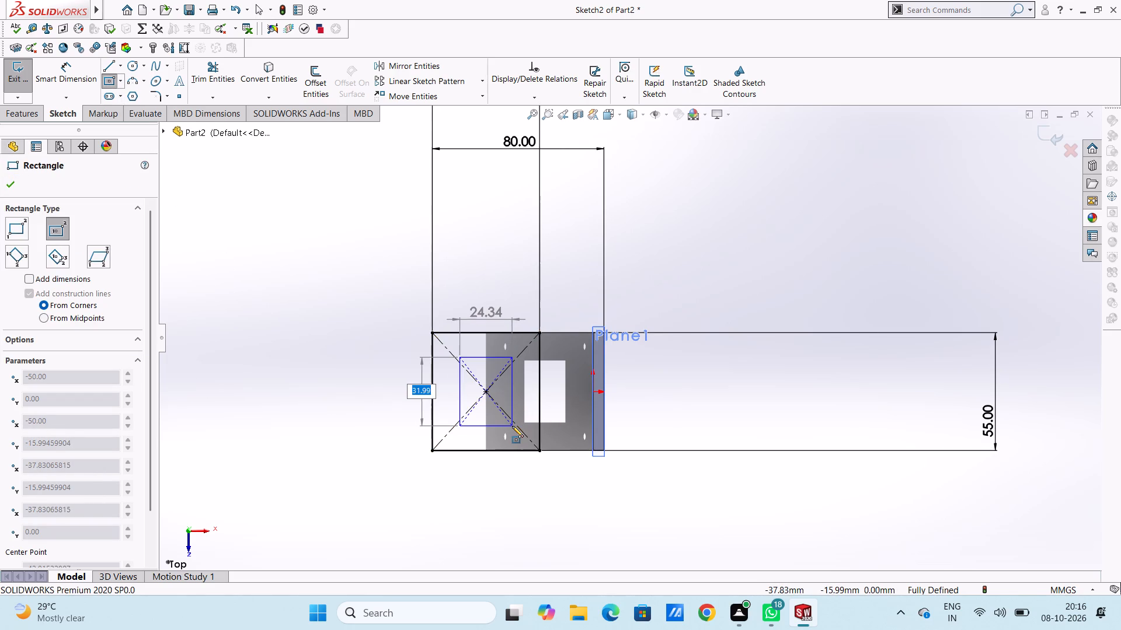
text(24)
key(Return)
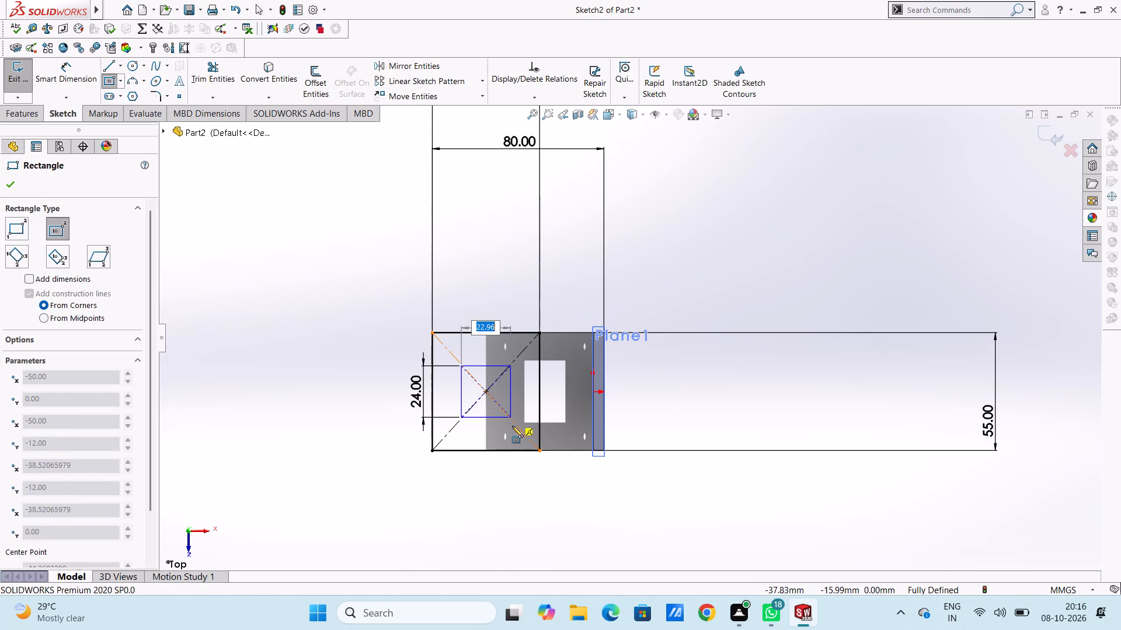
text(29)
key(Return)
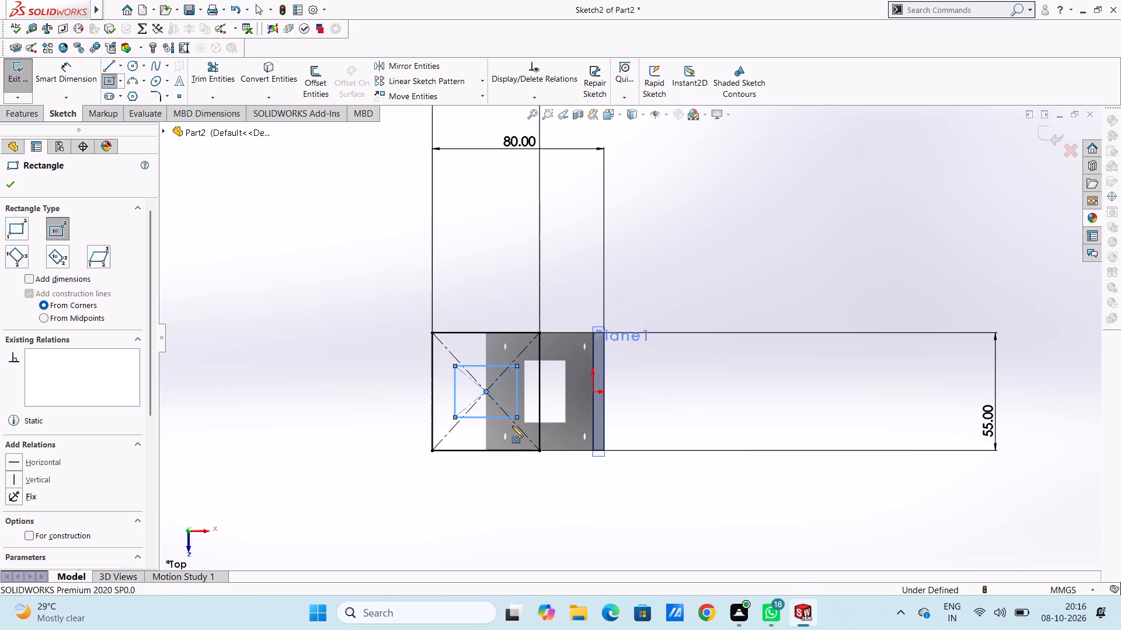
click(5, 185)
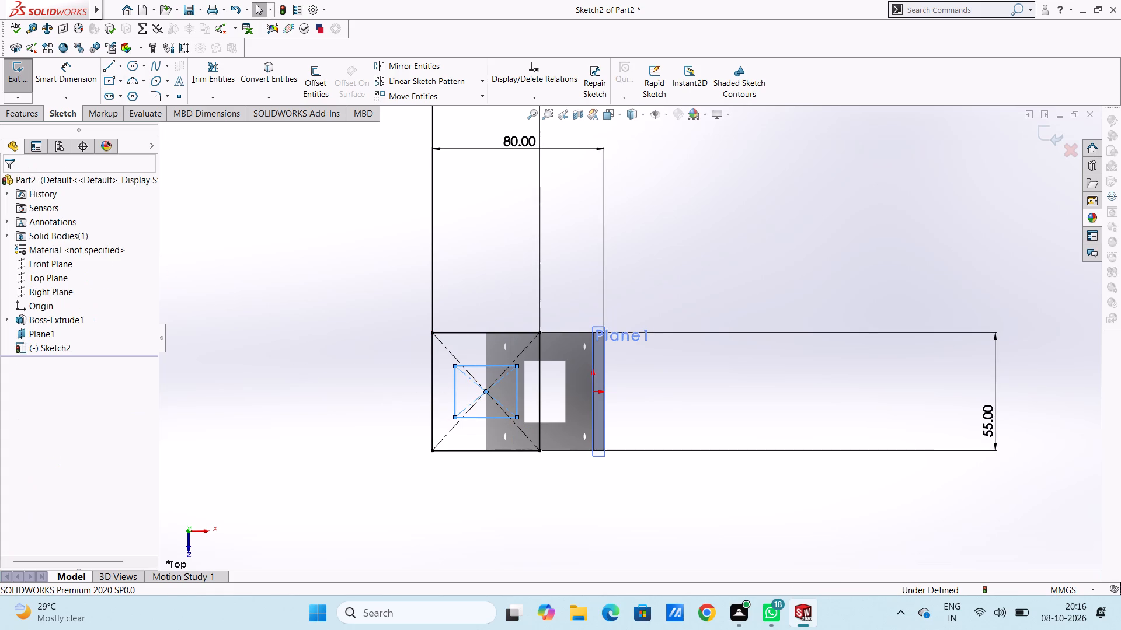
Dimension the inner rectangle's vertical side as 24 mm and its horizontal side as 29 mm.
click(62, 79)
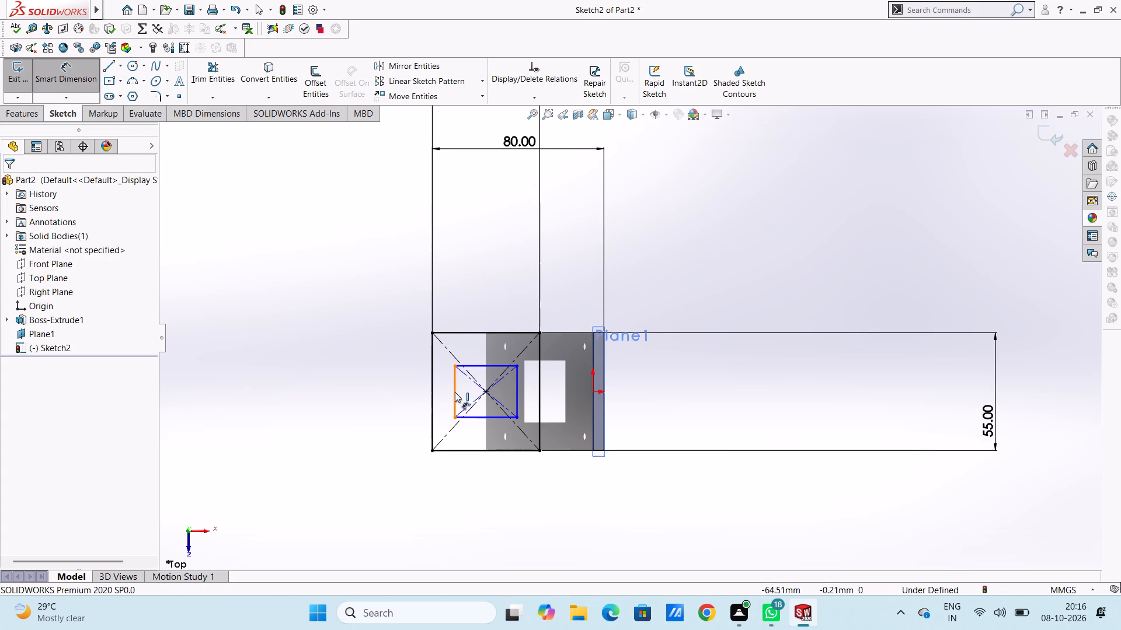
click(454, 392)
click(317, 373)
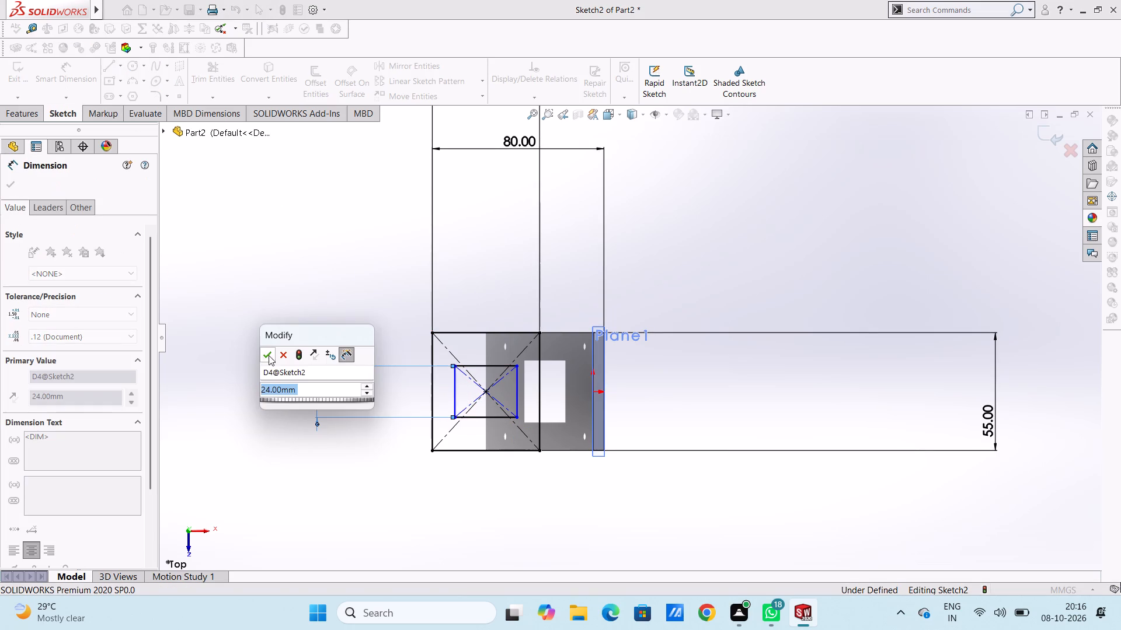
click(266, 353)
click(261, 311)
click(479, 366)
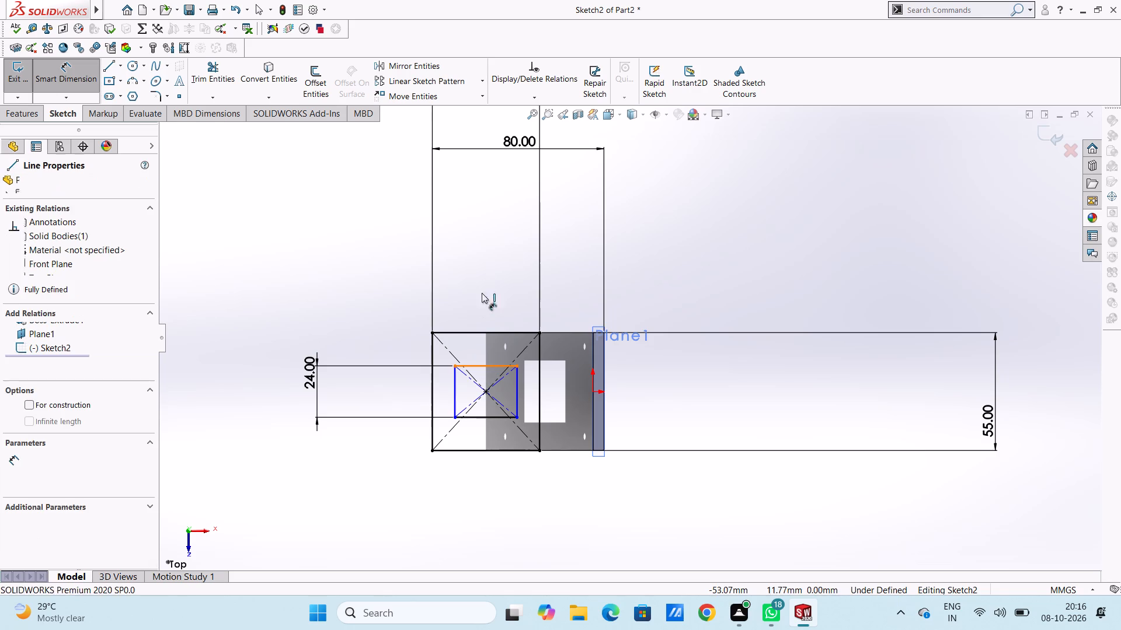
click(479, 230)
click(430, 215)
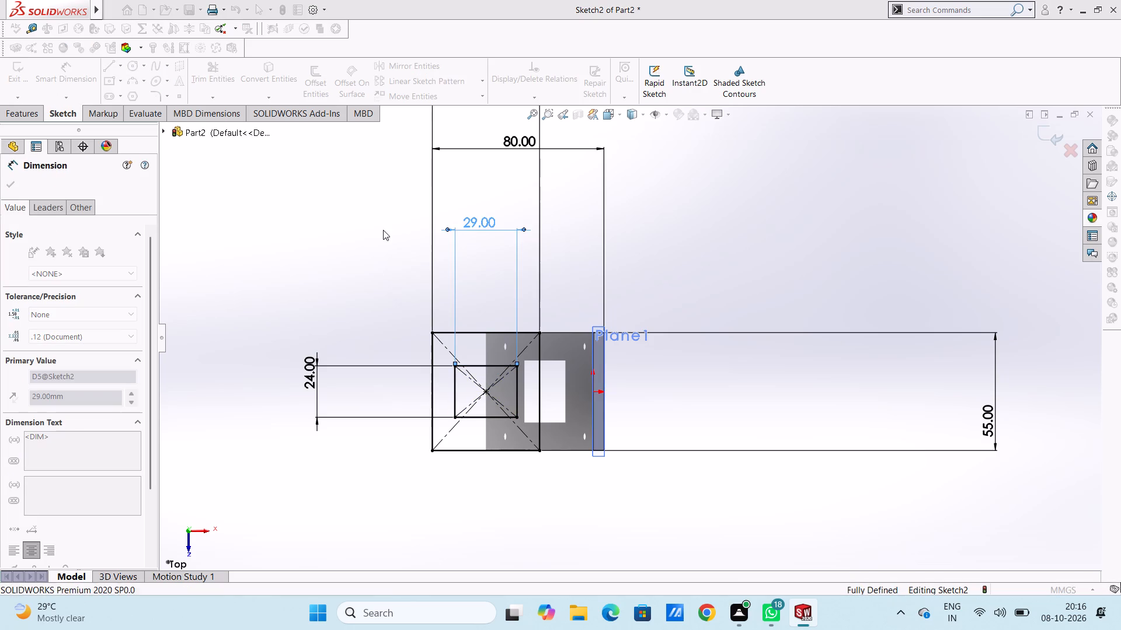
click(383, 230)
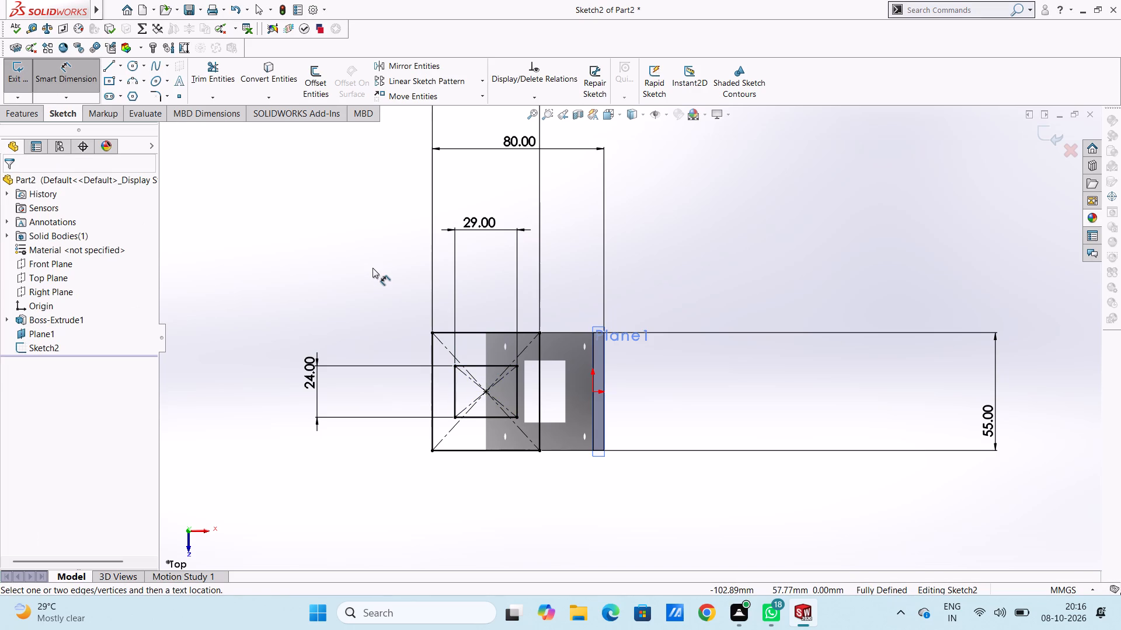
scroll(372, 268, up, 2)
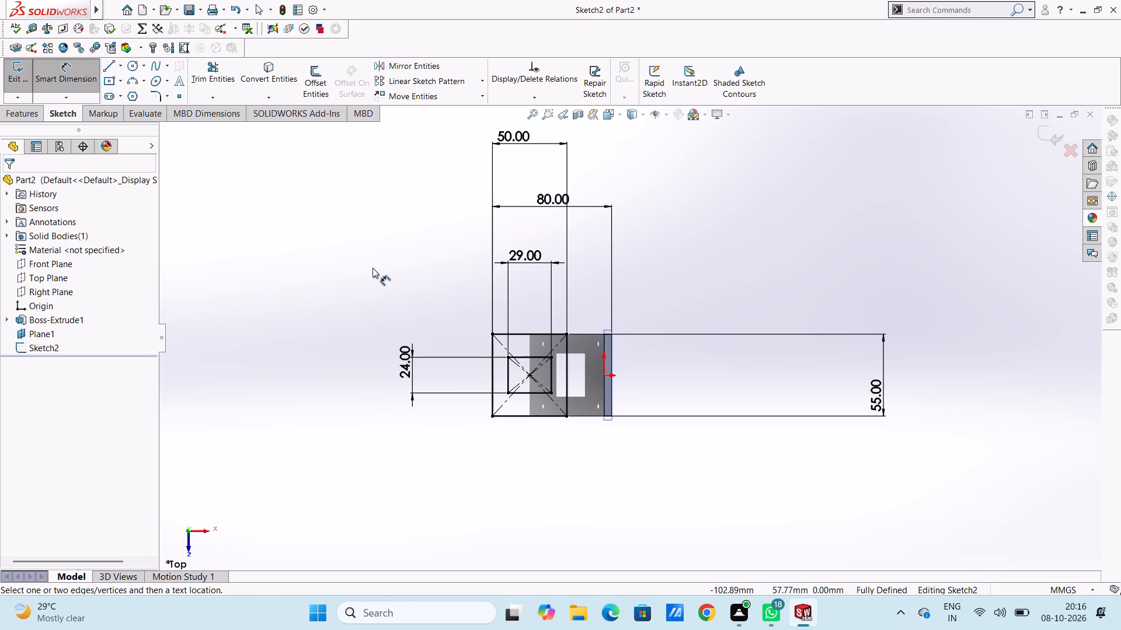
Set the outer rectangle's vertical side to 50 mm and its horizontal side to 55 mm.
double_click(880, 387)
text(50)
key(Return)
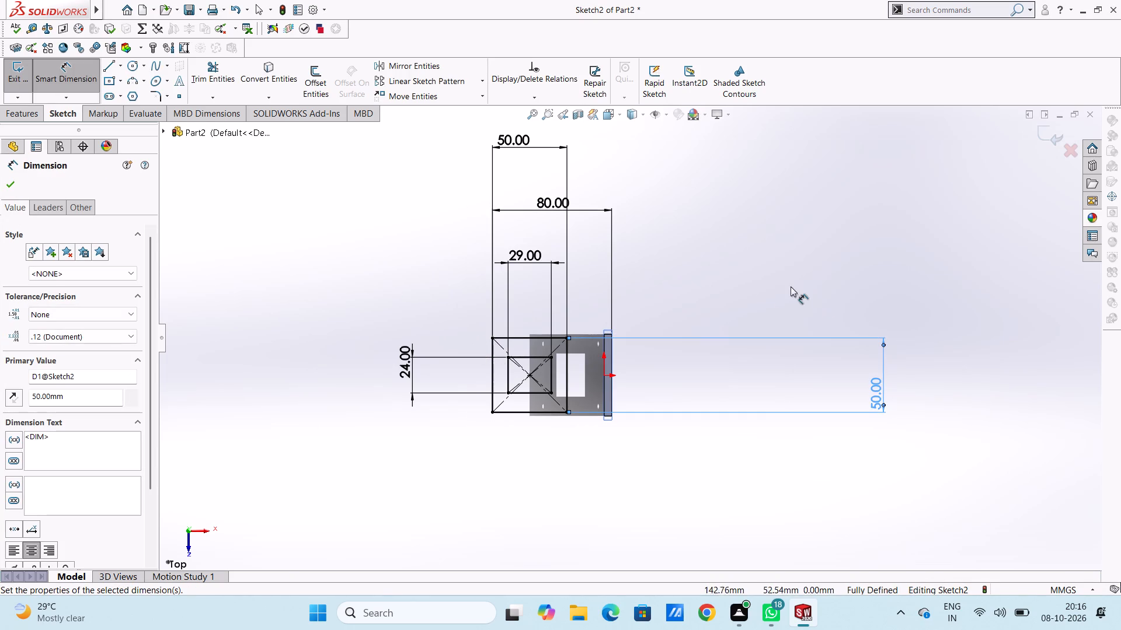
click(771, 289)
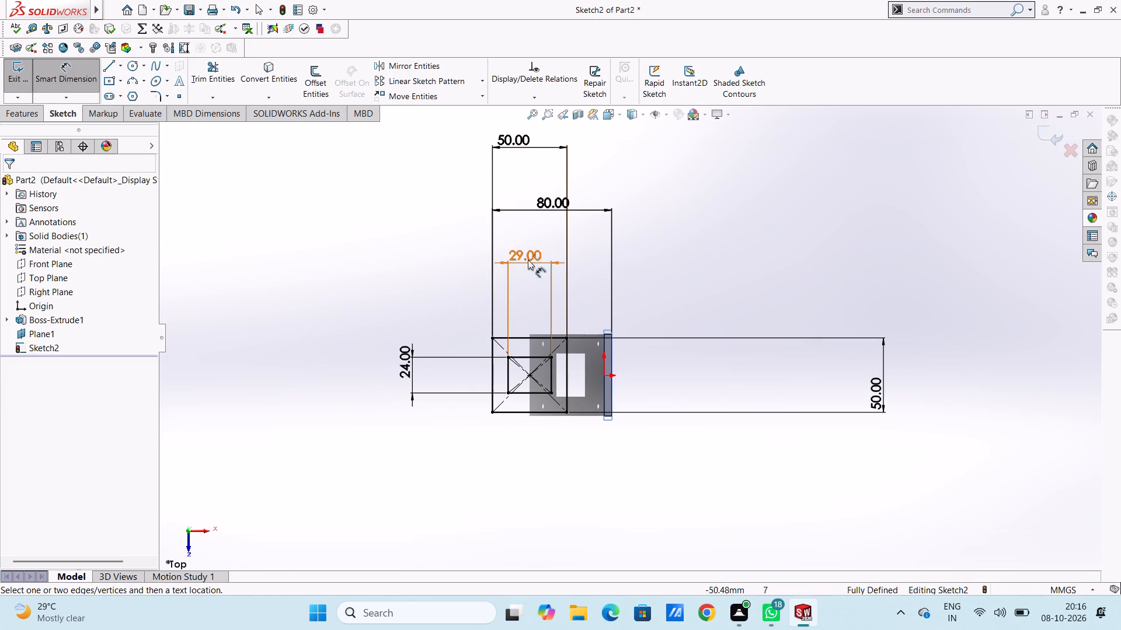
double_click(528, 143)
text(55)
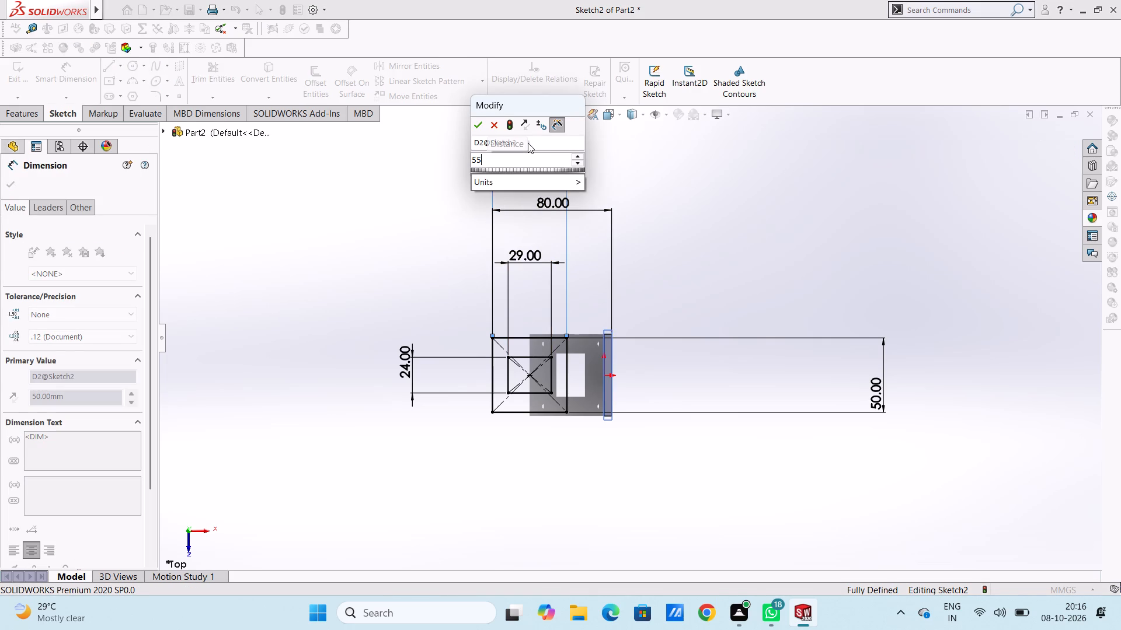
key(Return)
click(332, 223)
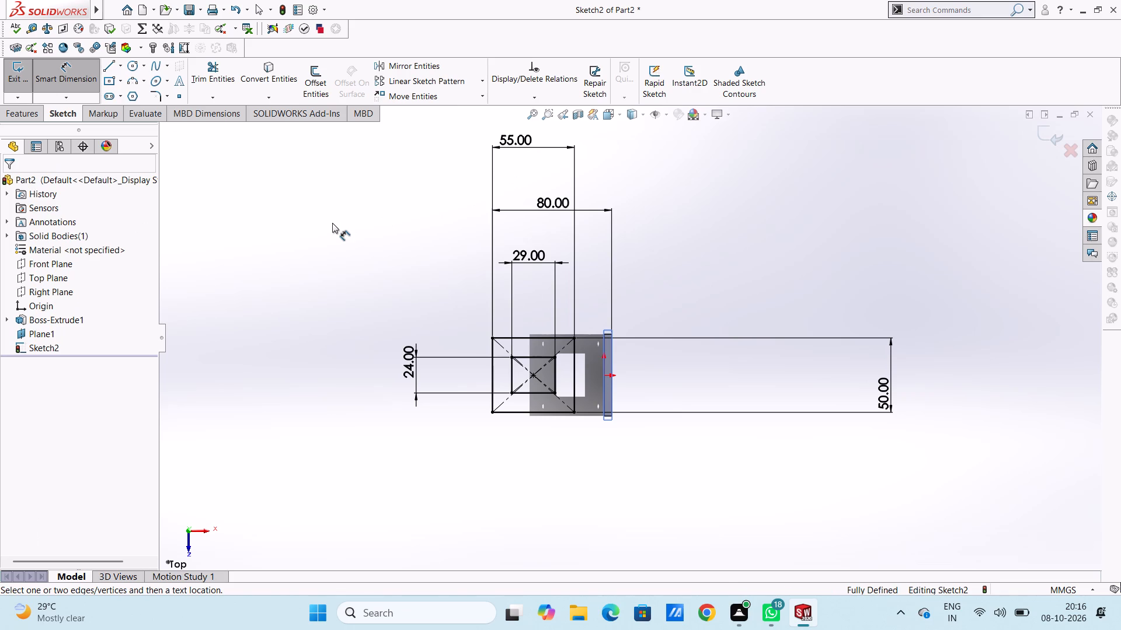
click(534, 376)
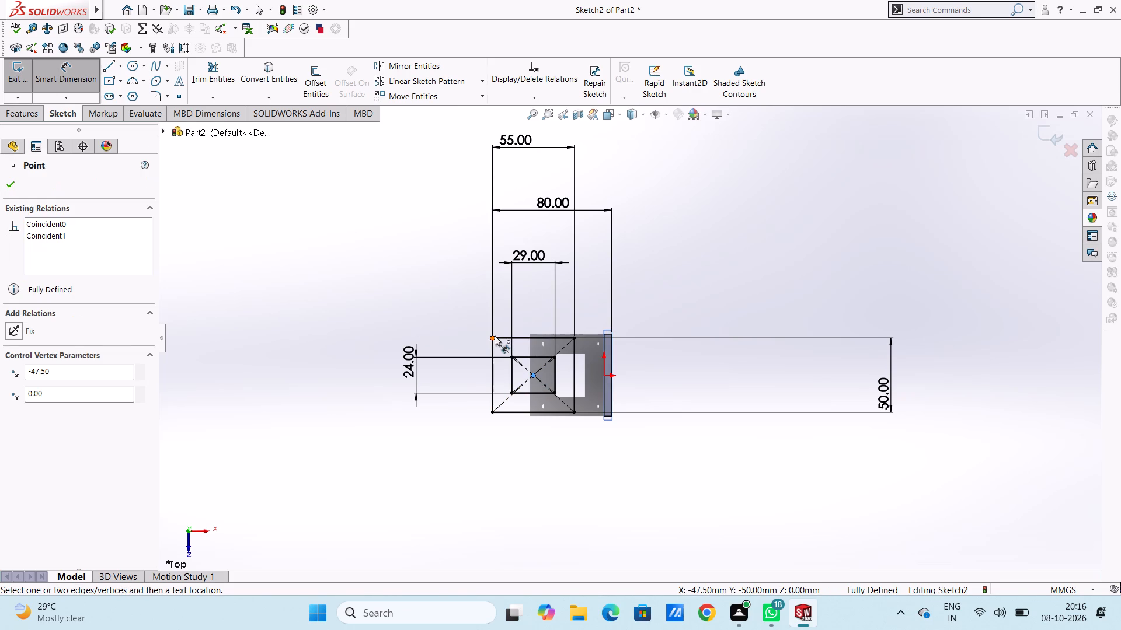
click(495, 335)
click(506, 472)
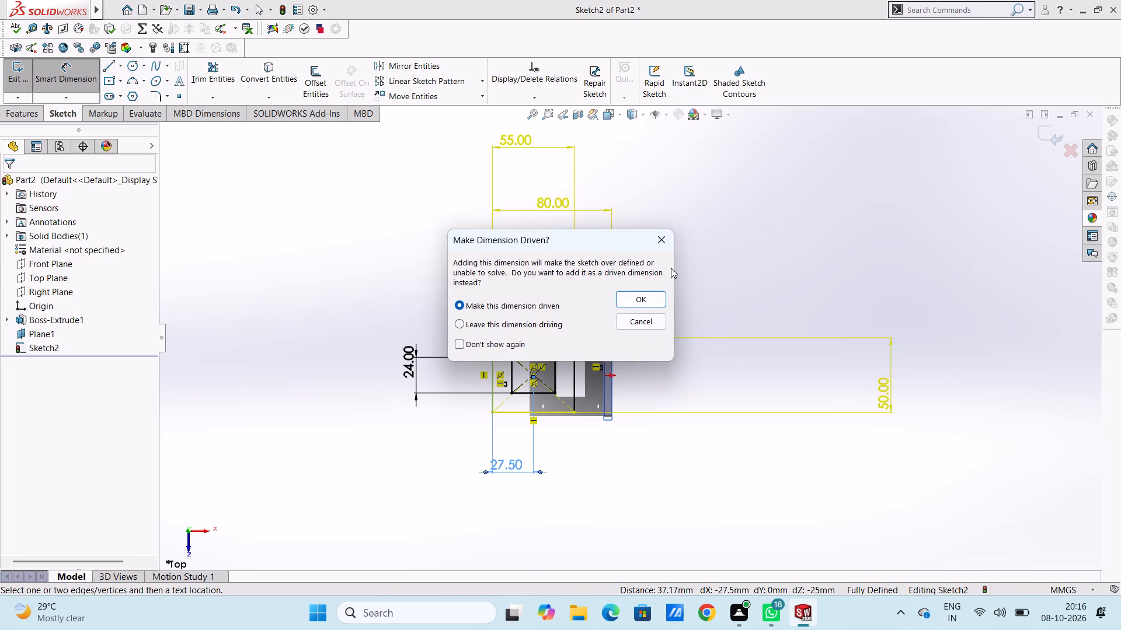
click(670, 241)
Sketch four circles near the 55 x 50 mm rectangle's corners, radii about 6.4, 3, 6.2 and 7.6 mm, clockwise from the upper corner farthest from the flange.
middle_drag(570, 464, 559, 331)
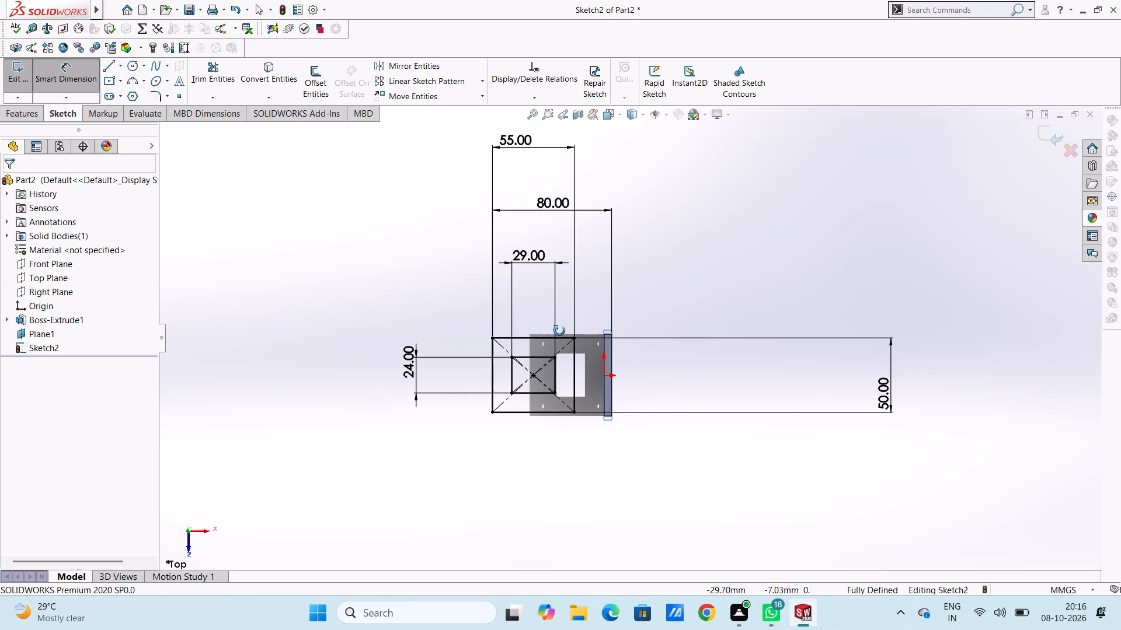
middle_drag(559, 331, 559, 345)
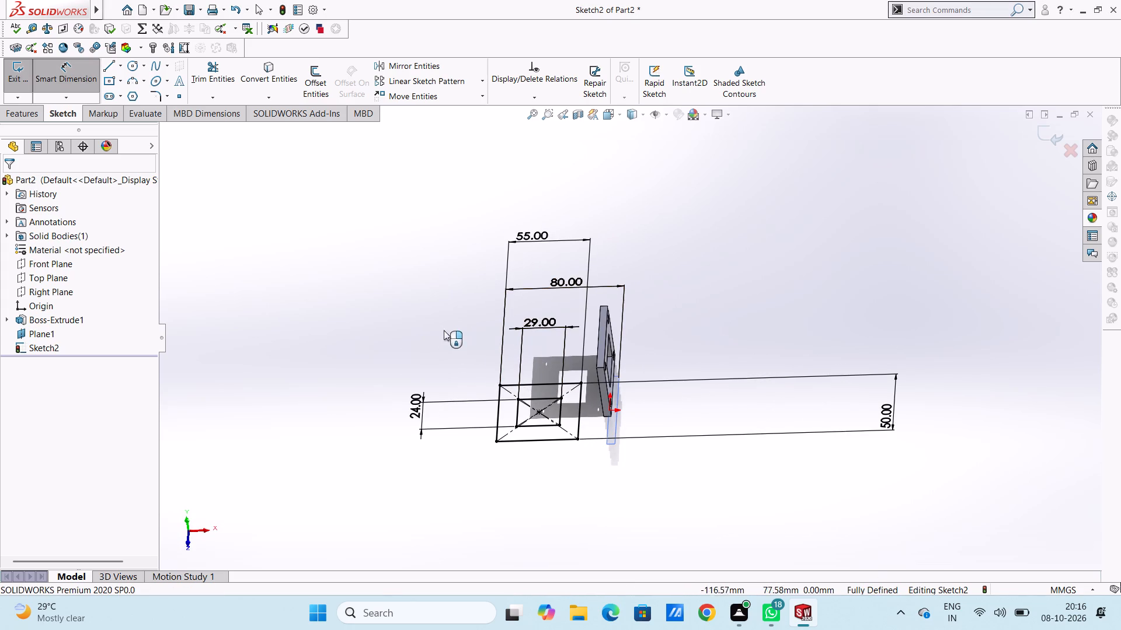
key(Escape)
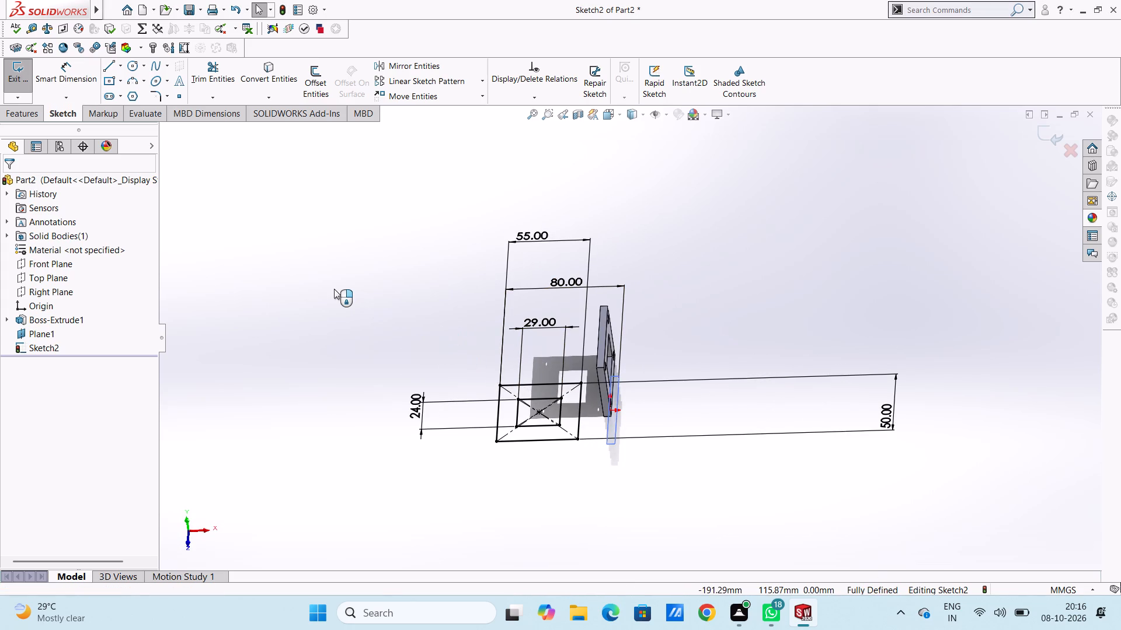
key(ctrl+5)
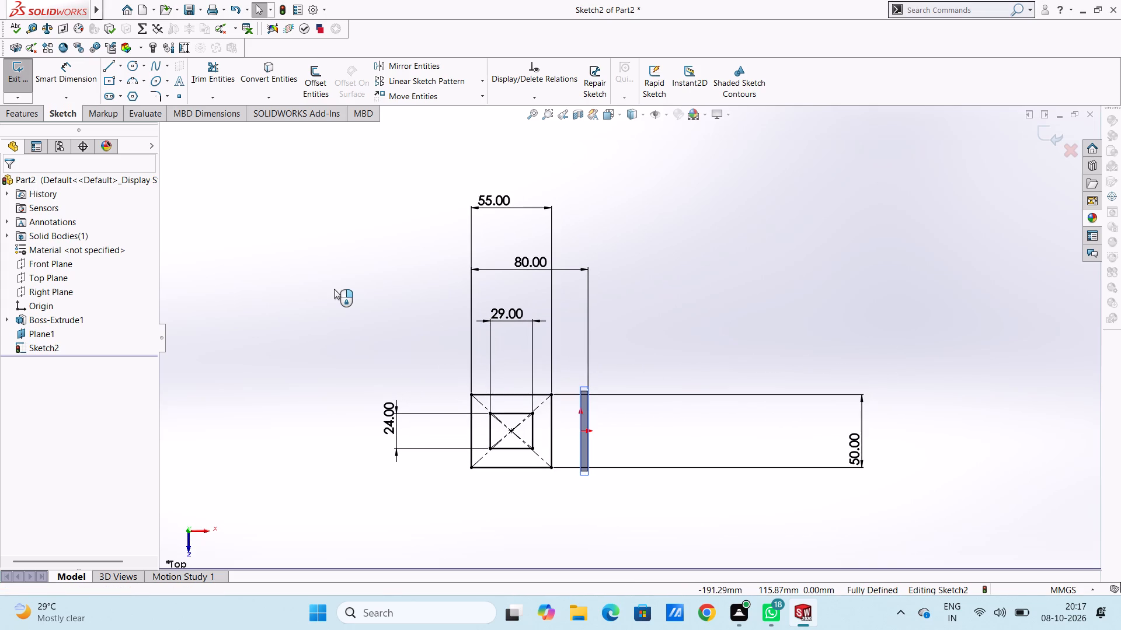
scroll(556, 449, down, 3)
scroll(430, 321, down, 2)
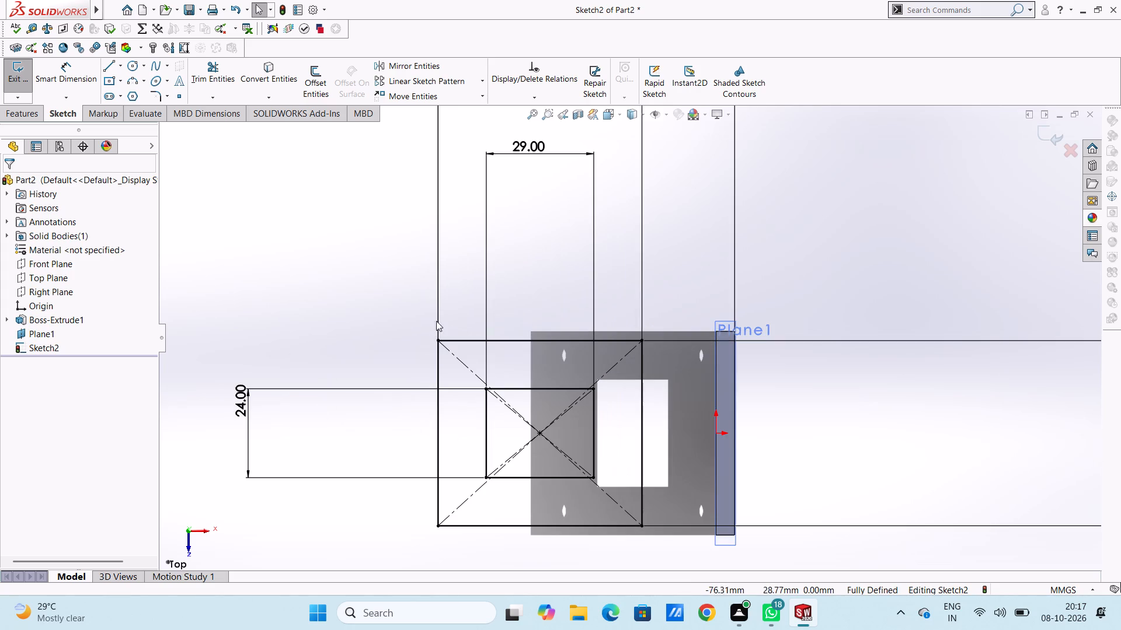
click(137, 65)
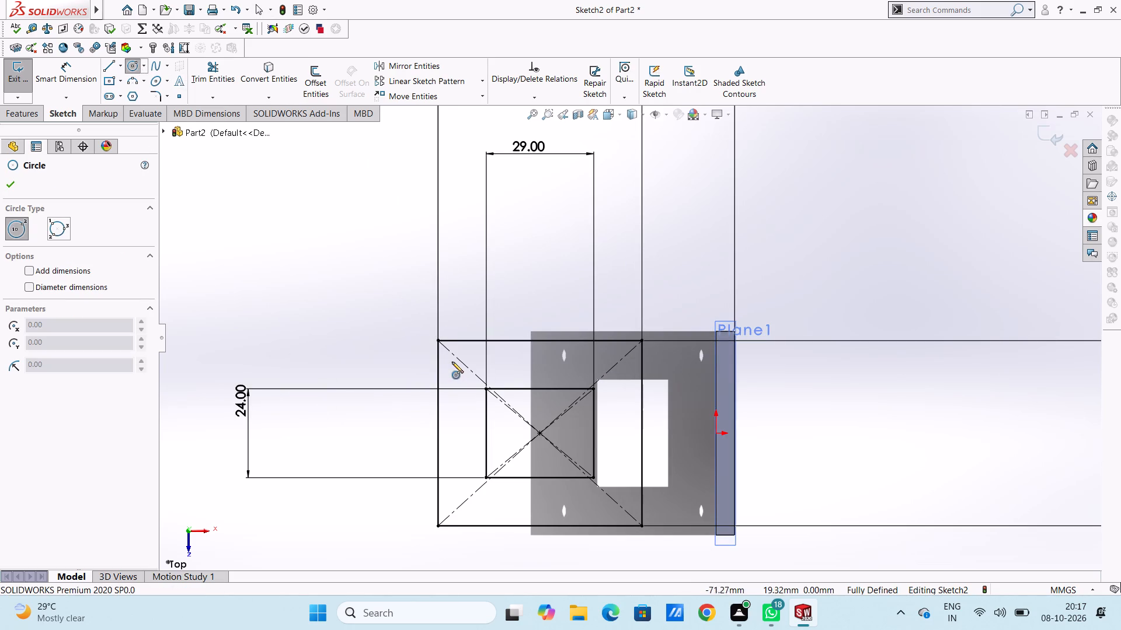
click(456, 368)
click(468, 387)
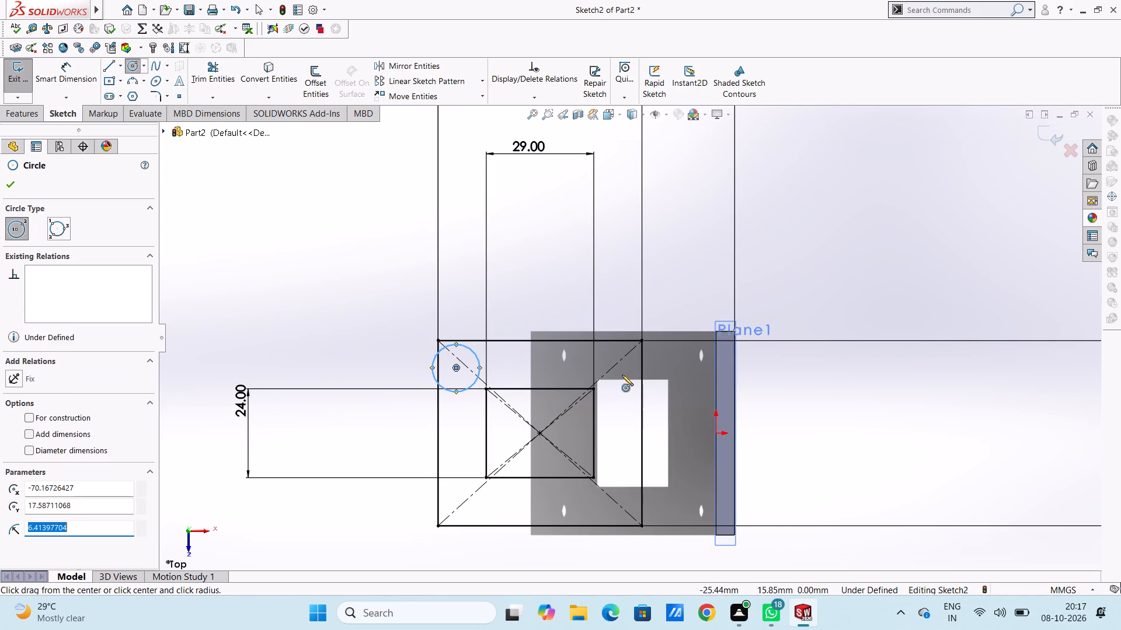
click(622, 369)
click(622, 379)
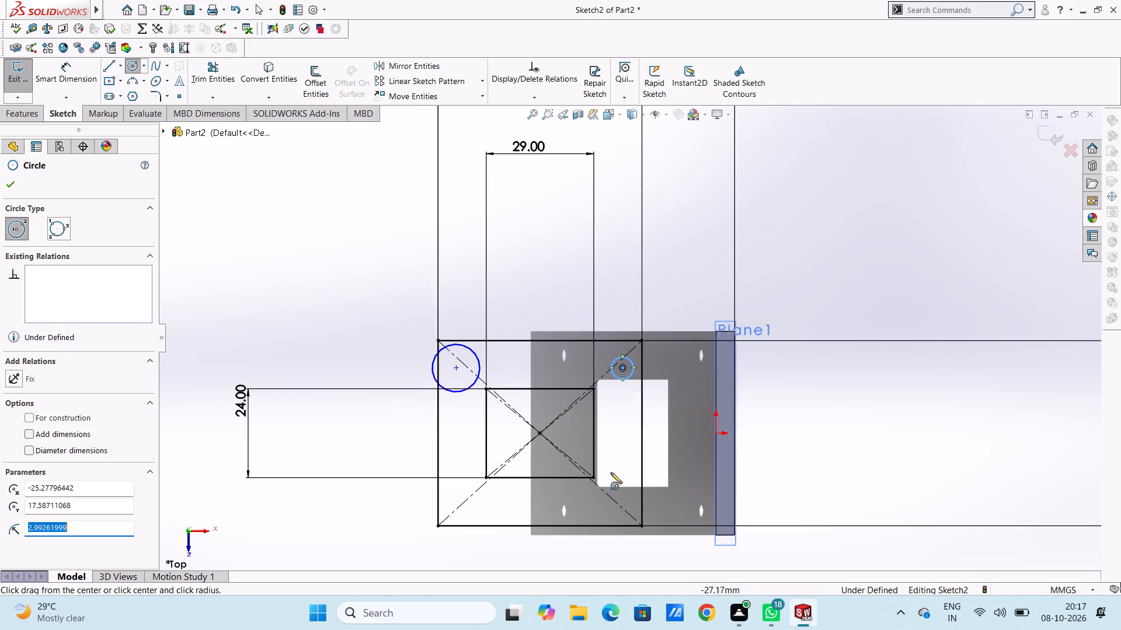
click(621, 495)
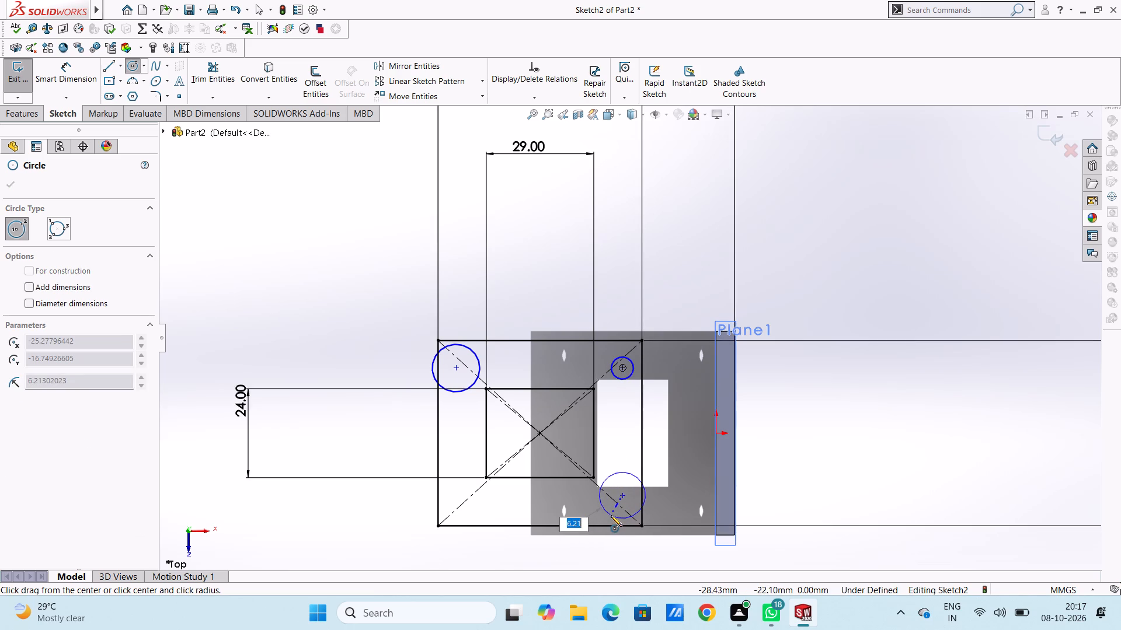
click(611, 515)
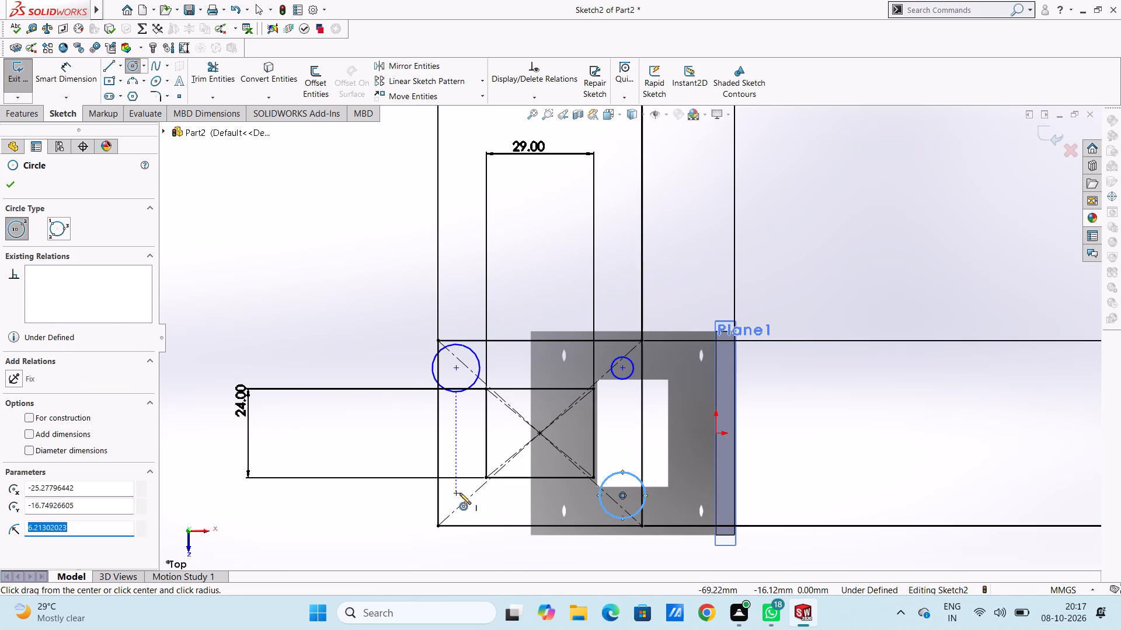
click(459, 493)
click(478, 510)
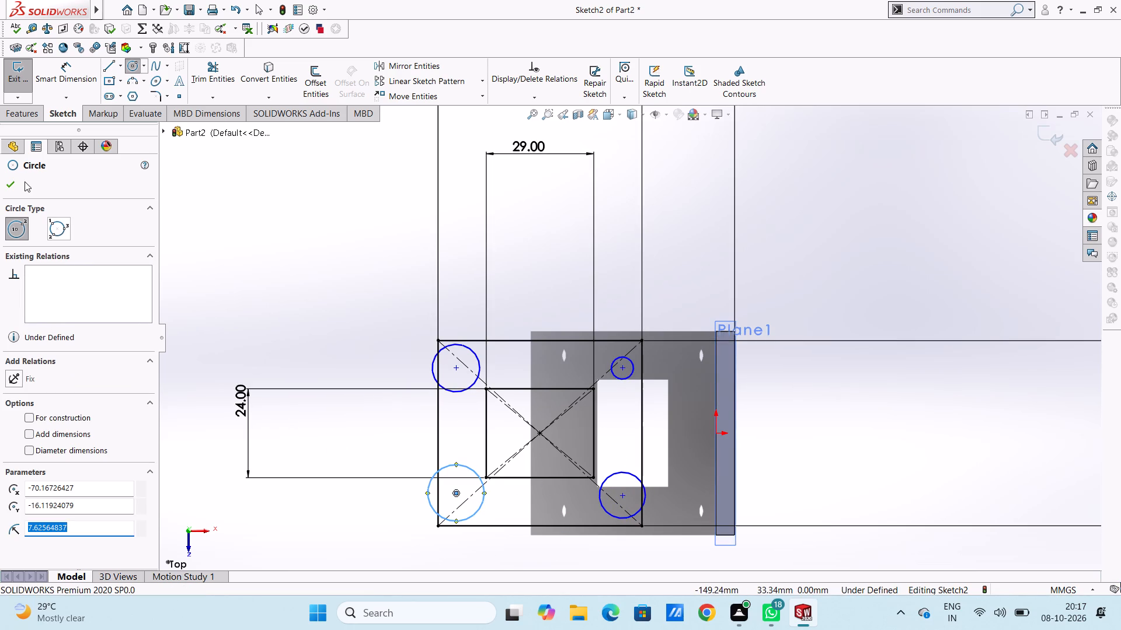
click(16, 183)
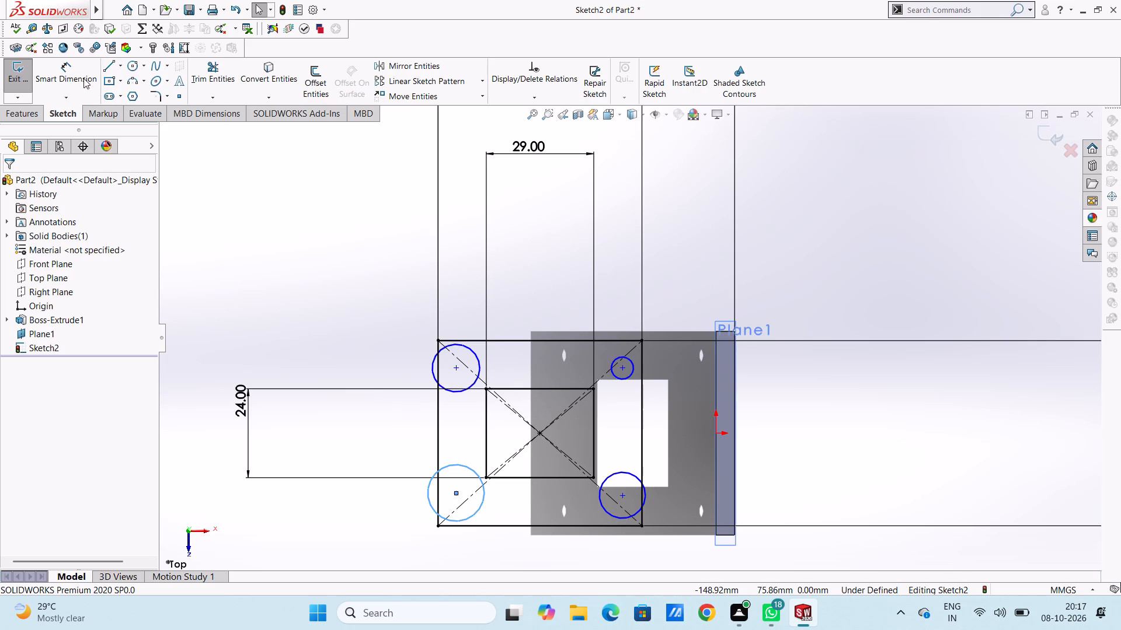
Dimension the upper and lower circles farthest from the flange with a diameter of 6 mm each.
click(80, 75)
click(463, 393)
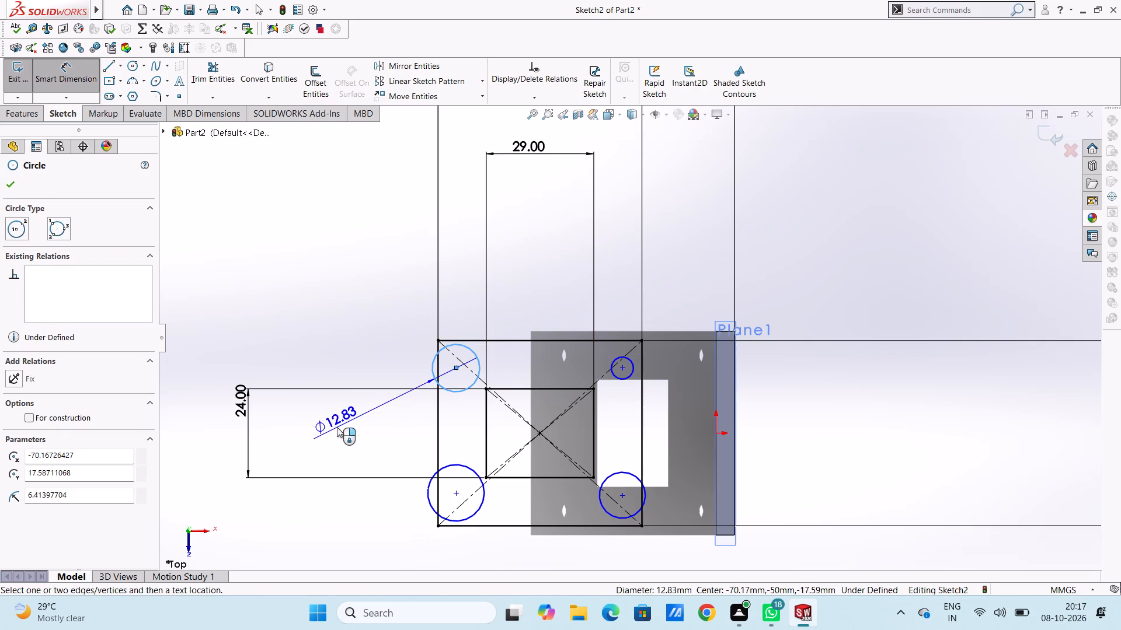
click(337, 427)
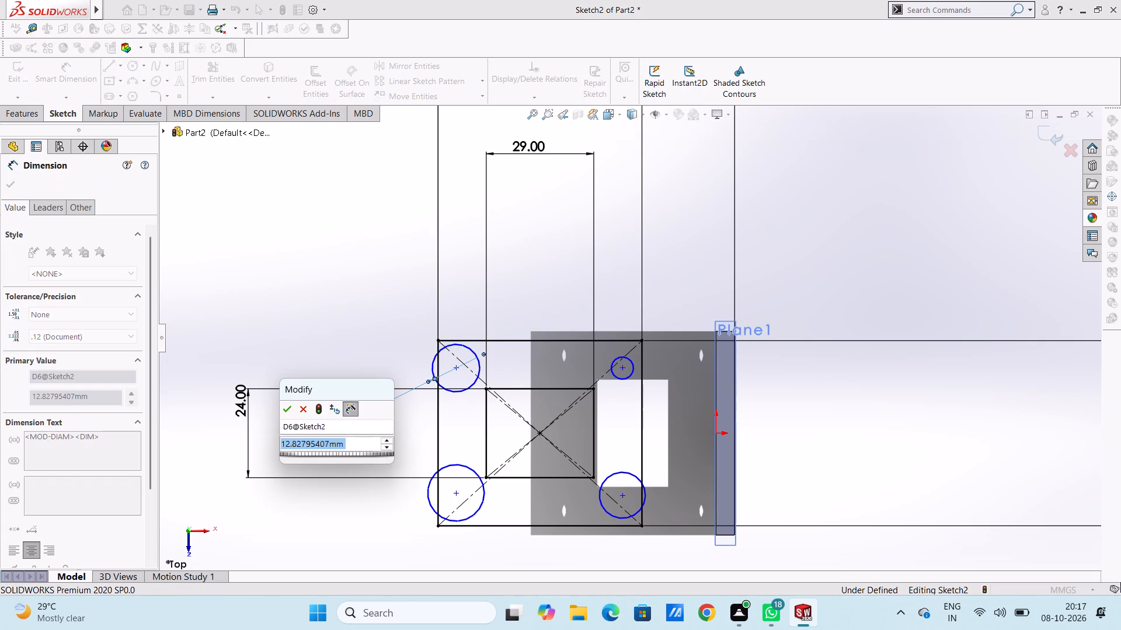
key(6)
key(Return)
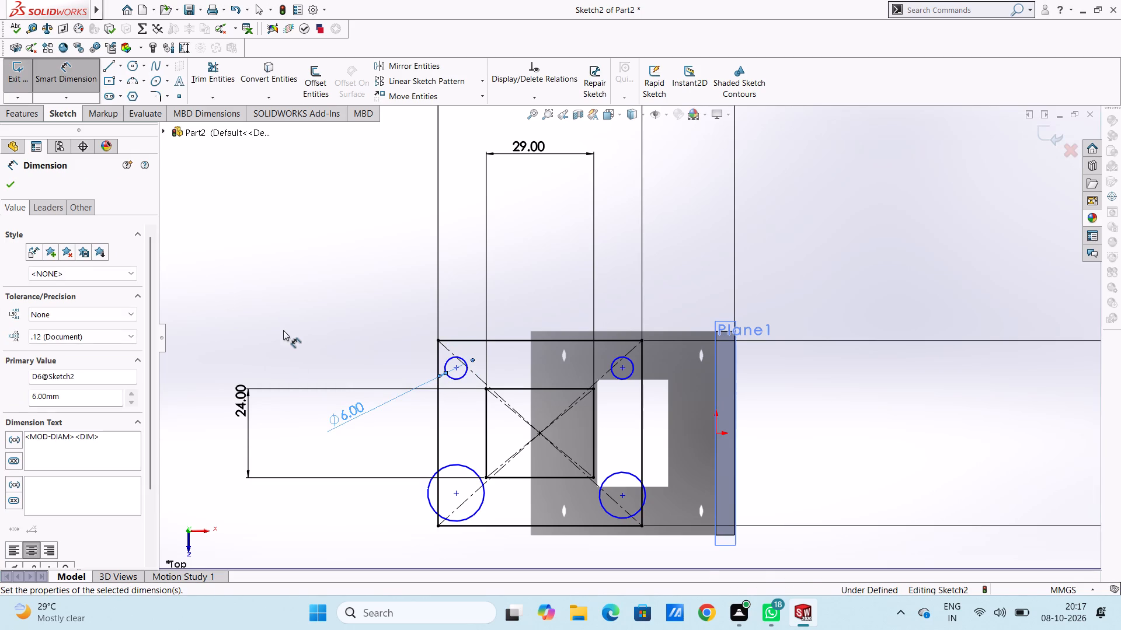
click(285, 328)
click(431, 499)
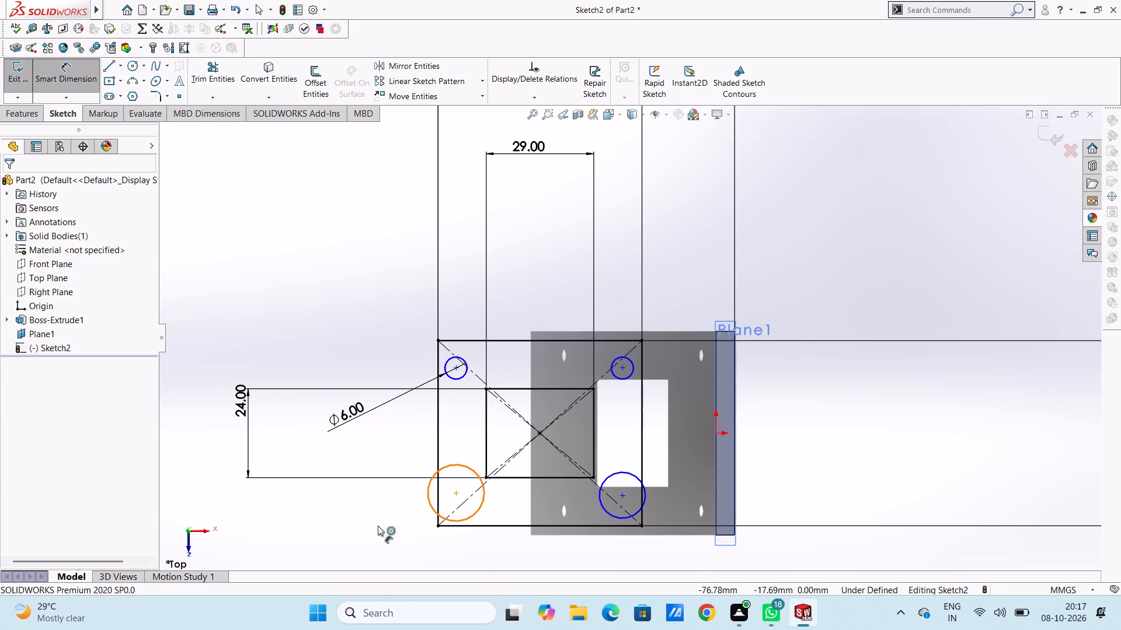
click(292, 532)
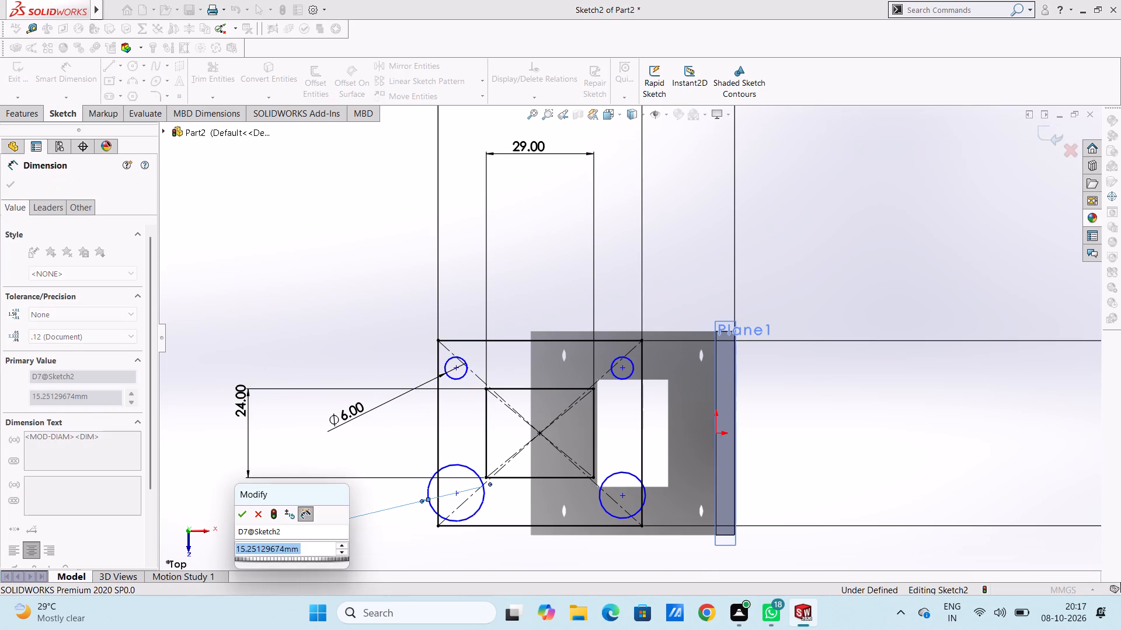
key(6)
key(Return)
click(316, 320)
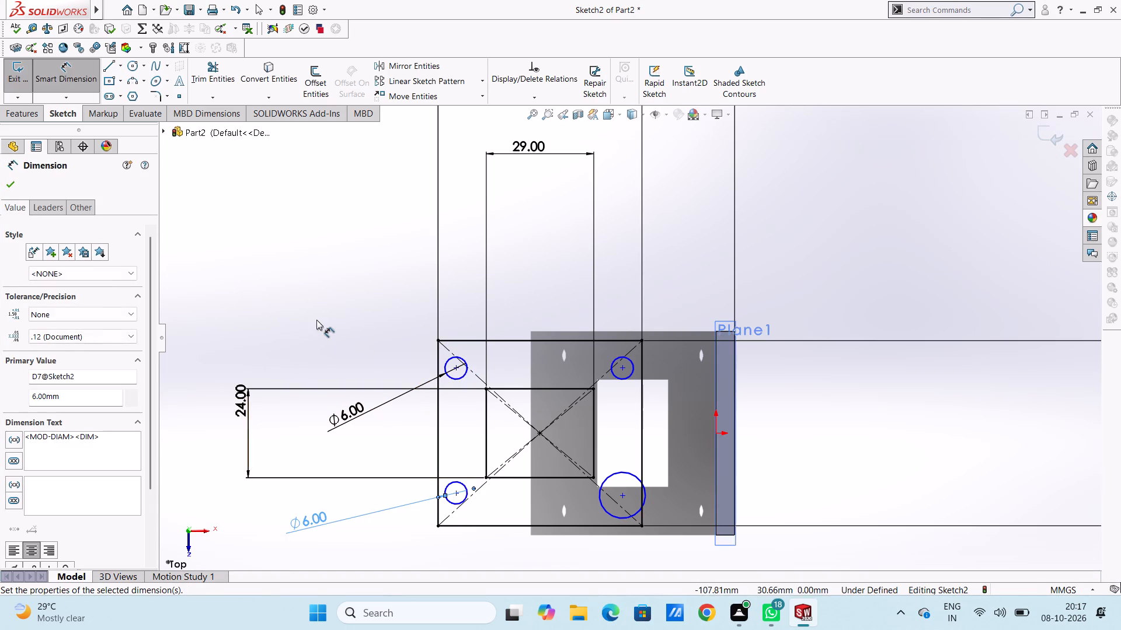
Dimension the upper and lower circles nearest the flange with a diameter of 6 mm each.
click(626, 377)
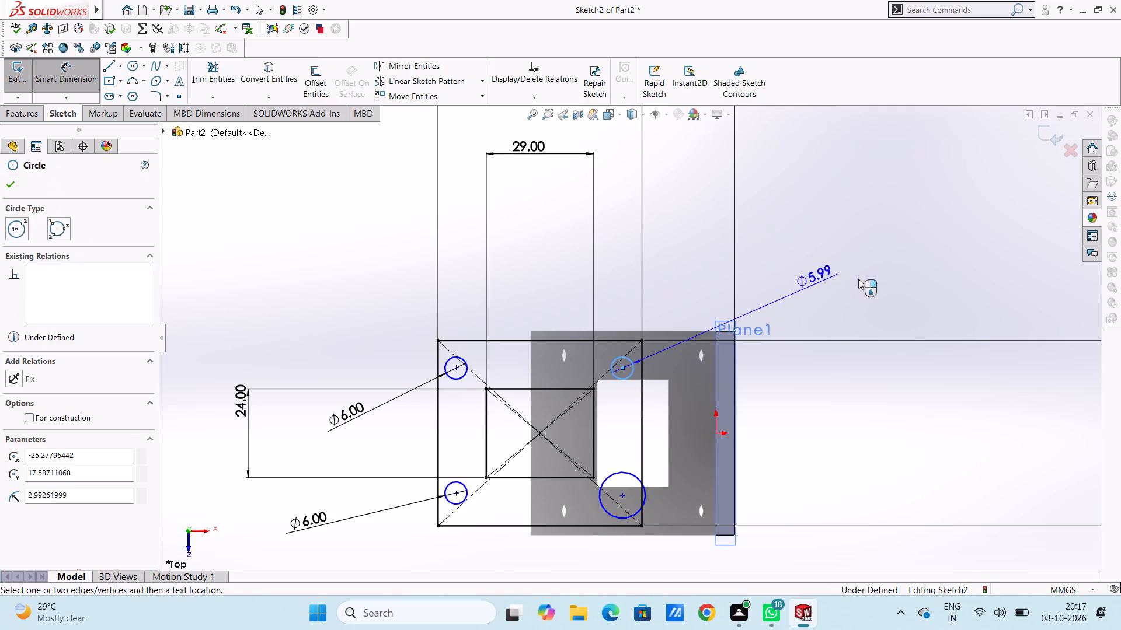
click(797, 258)
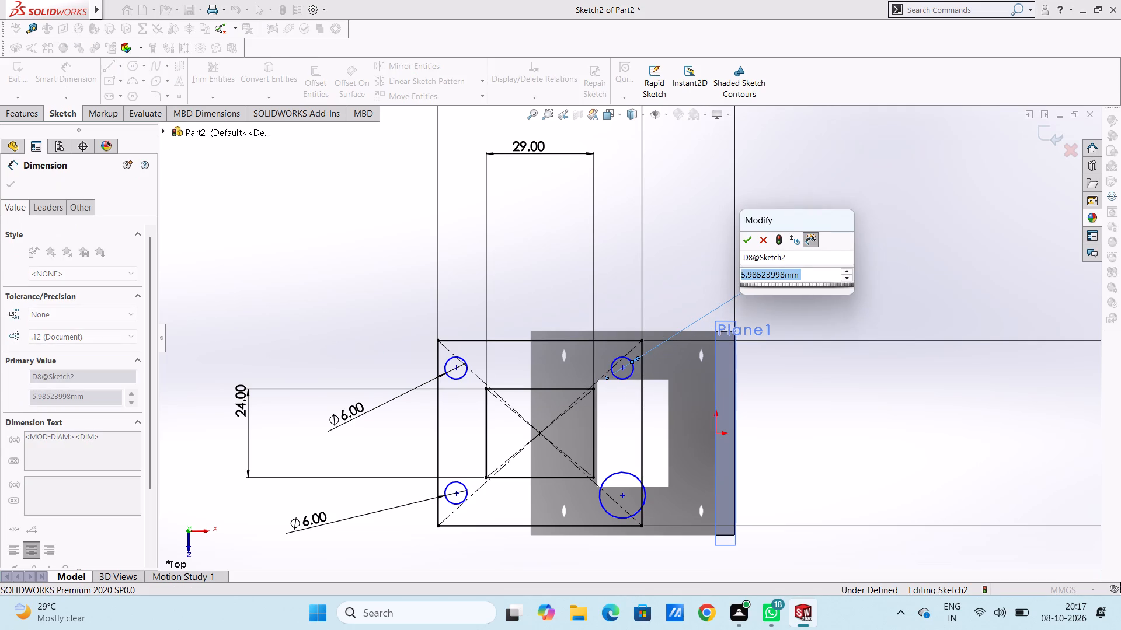
key(6)
key(Return)
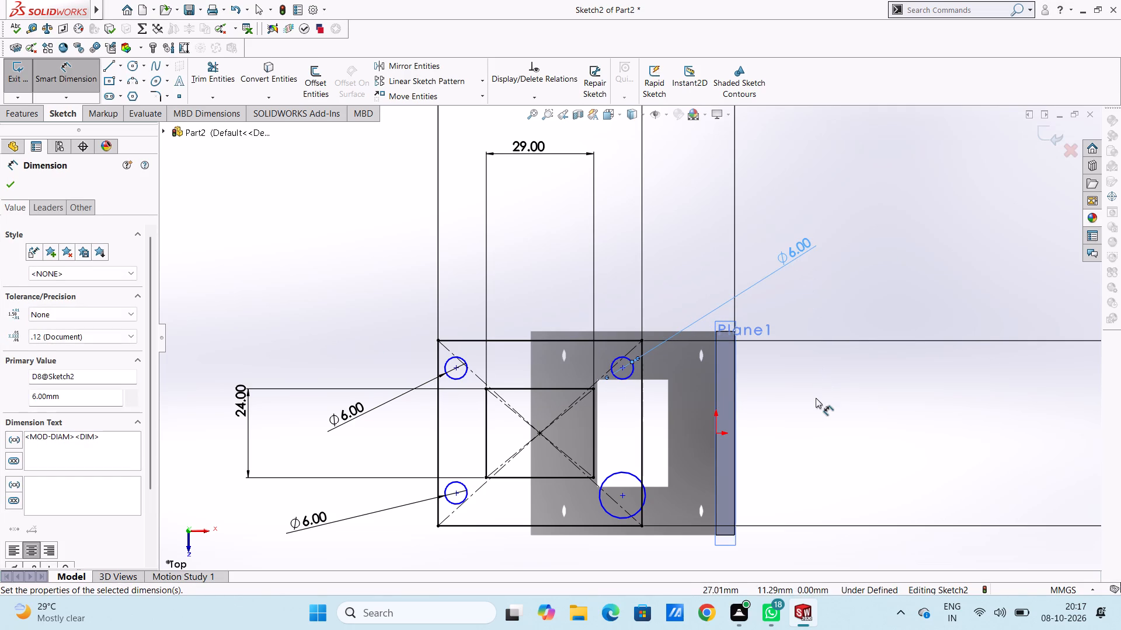
click(816, 398)
scroll(688, 508, up, 3)
scroll(652, 488, down, 1)
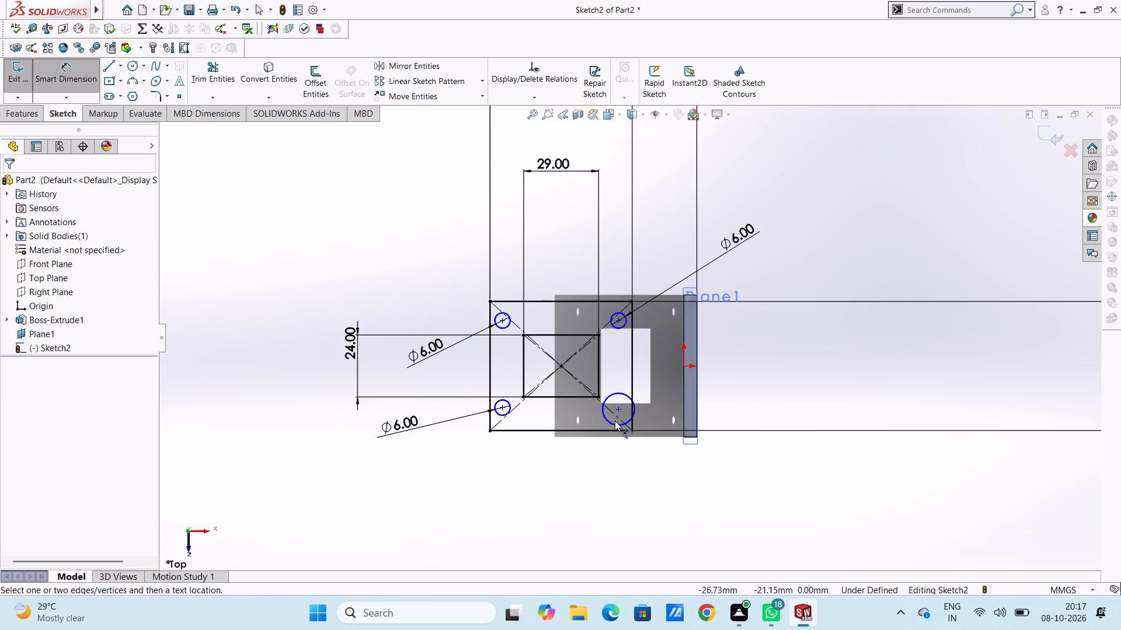
click(614, 426)
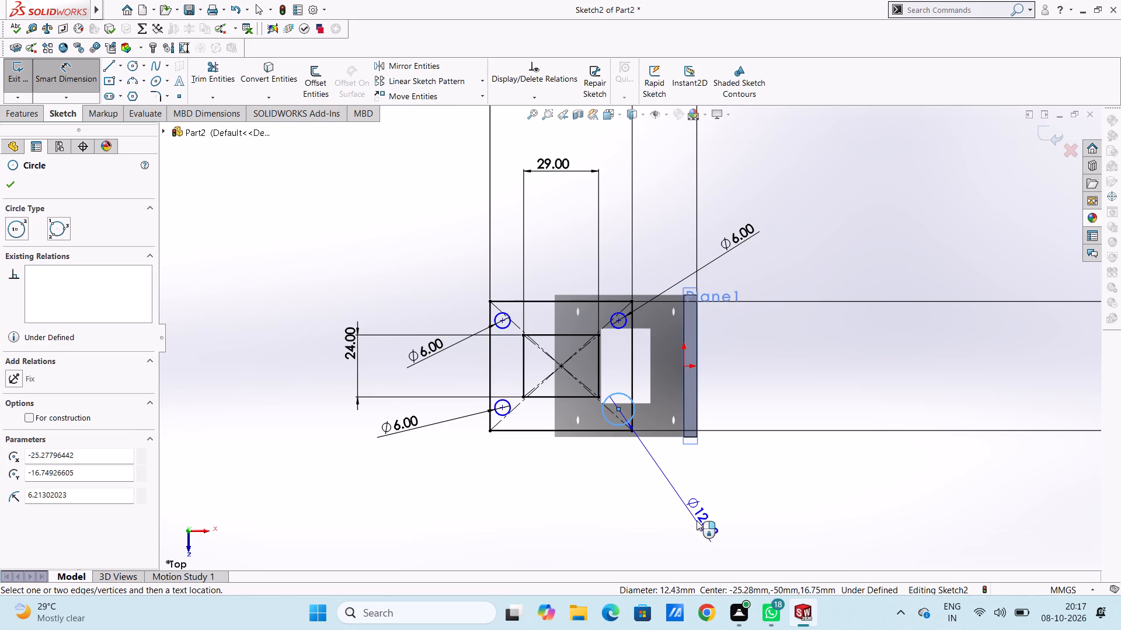
click(697, 520)
key(6)
key(Return)
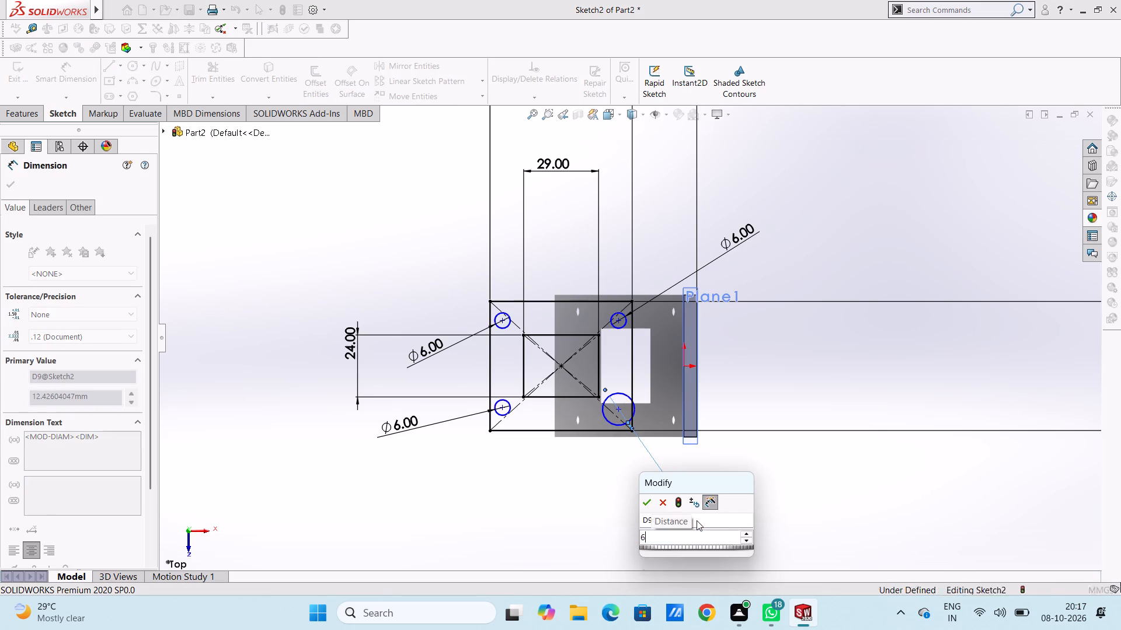
click(607, 498)
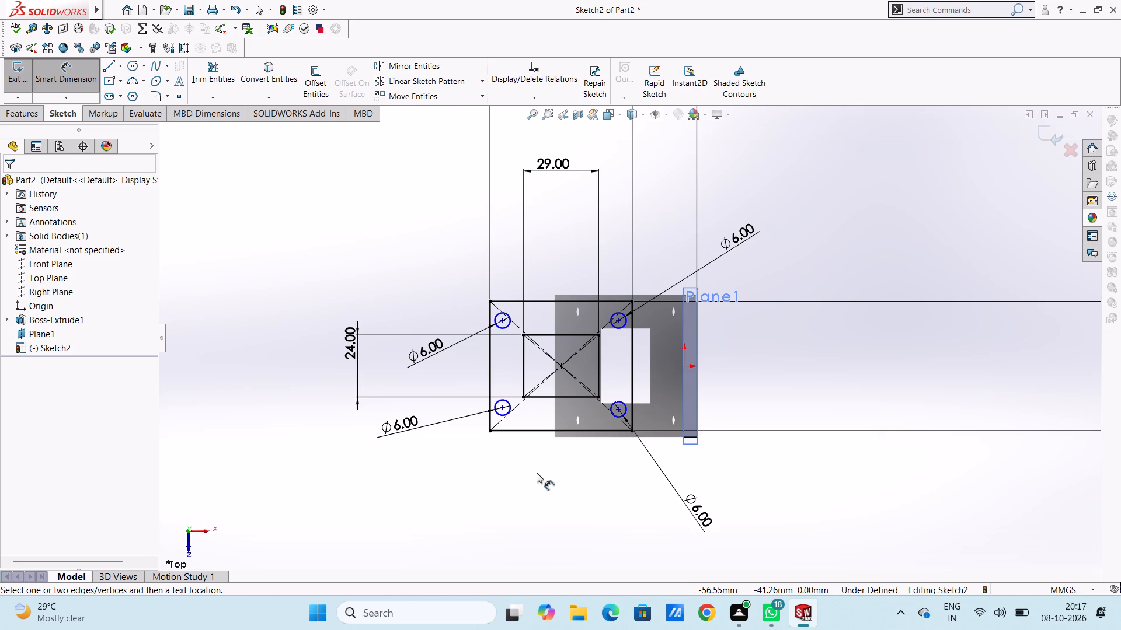
Dimension the centre of the lower circle farthest from the flange at 6.5 mm from the outer rectangle's lower edge.
click(503, 405)
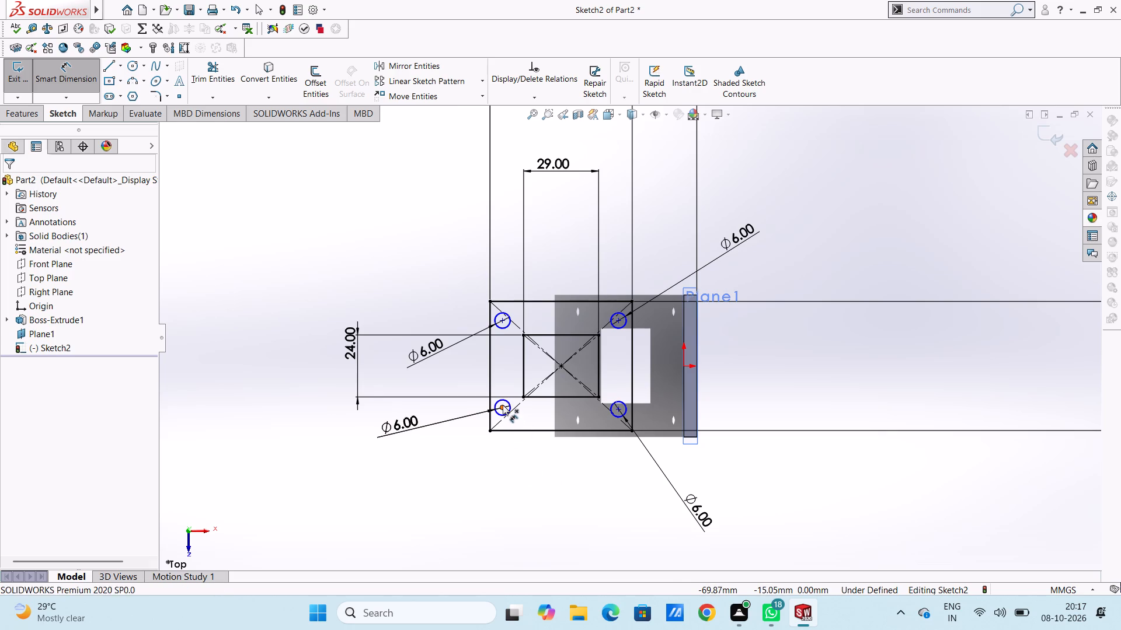
ctrl+click(518, 431)
click(275, 411)
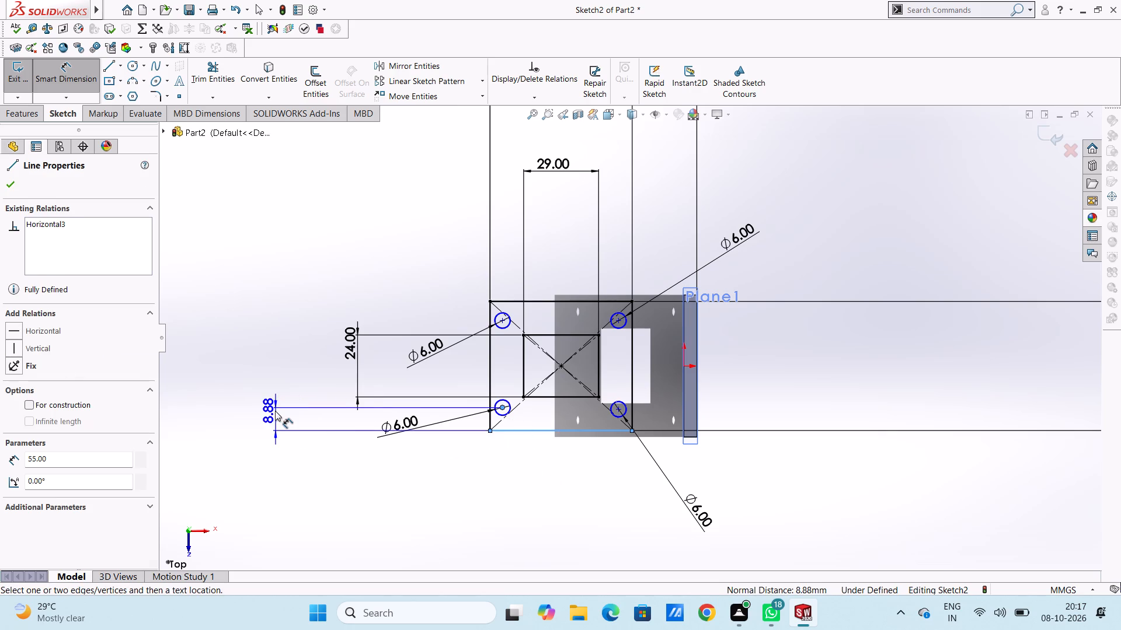
text(6.5)
key(Return)
click(274, 307)
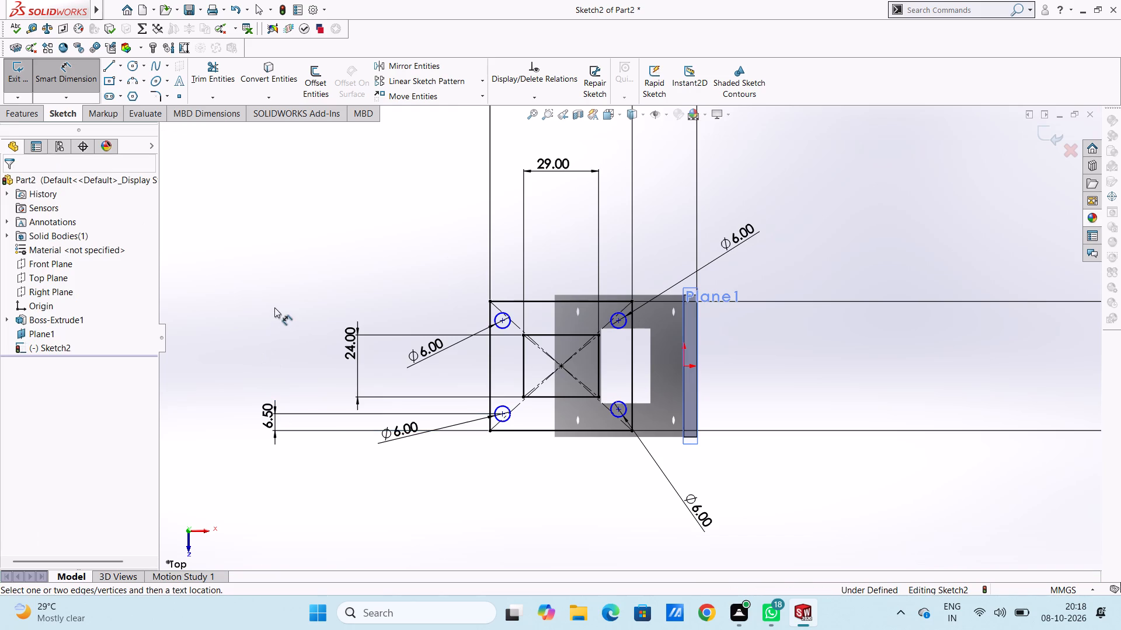
scroll(538, 465, down, 3)
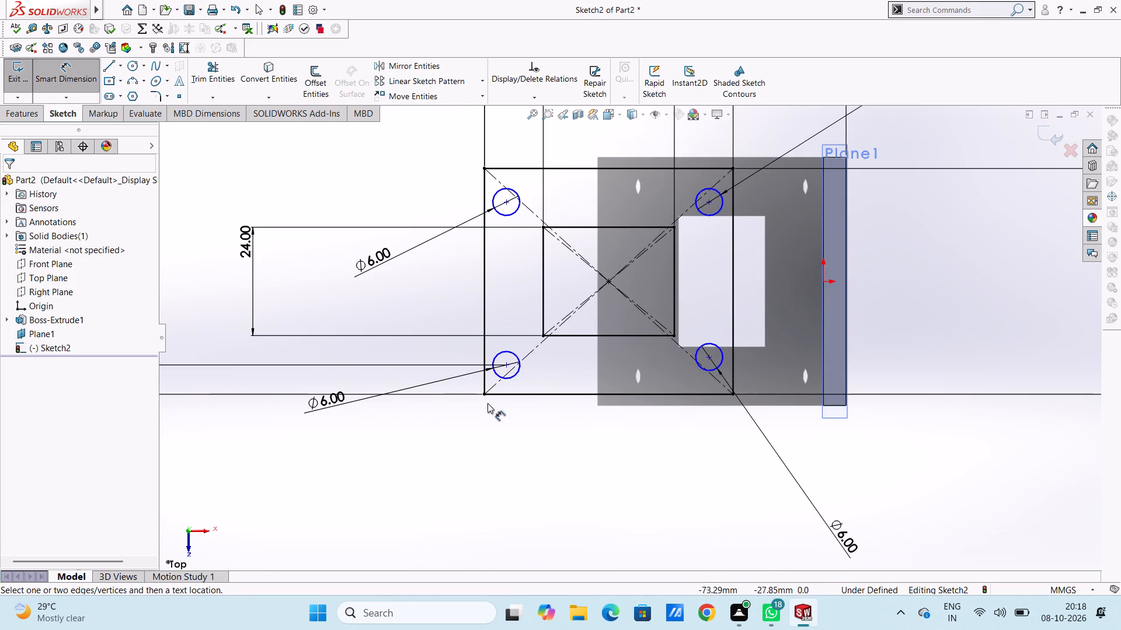
Dimension the centre of the lower circle farthest from the flange at 6.5 mm from the outer rectangle's vertical edge beside it.
click(507, 365)
click(483, 319)
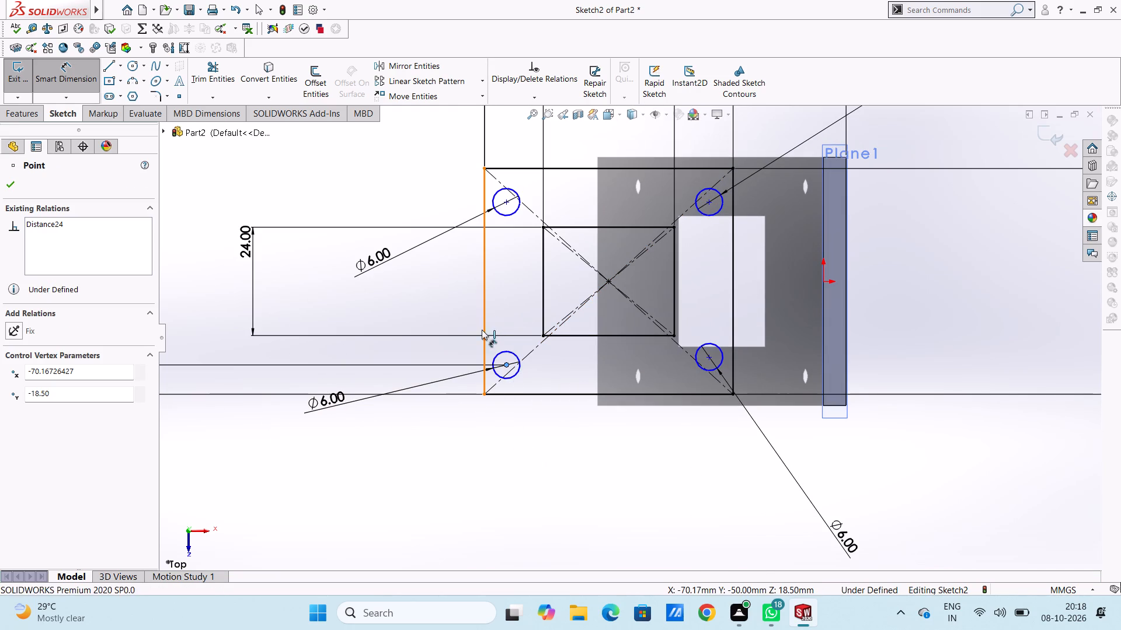
scroll(479, 456, up, 3)
click(447, 499)
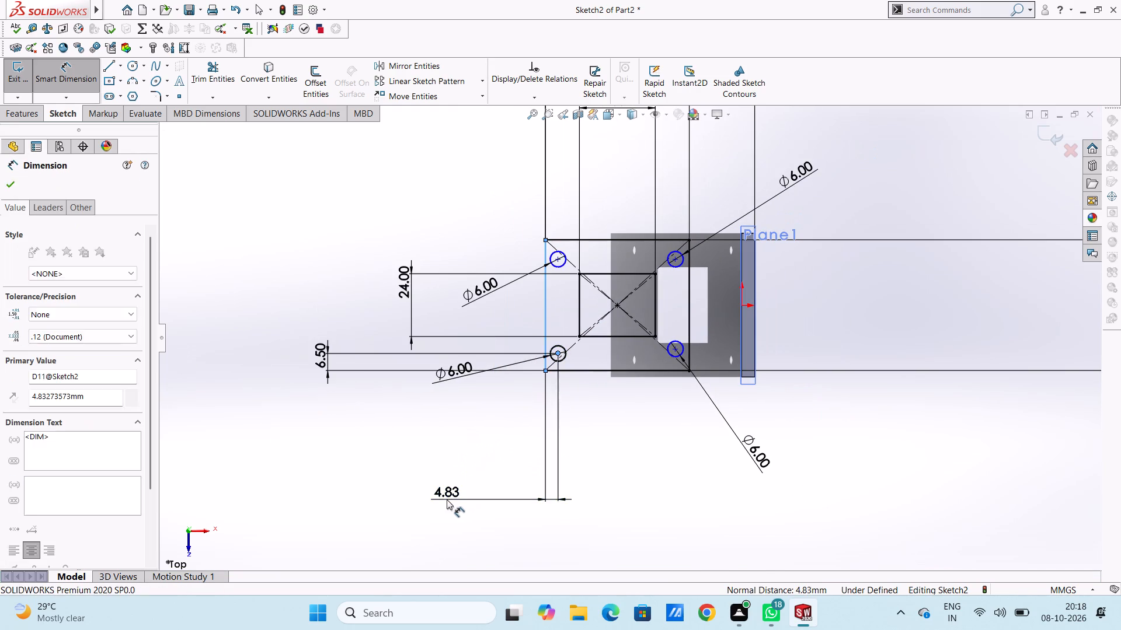
text(6.5)
key(Return)
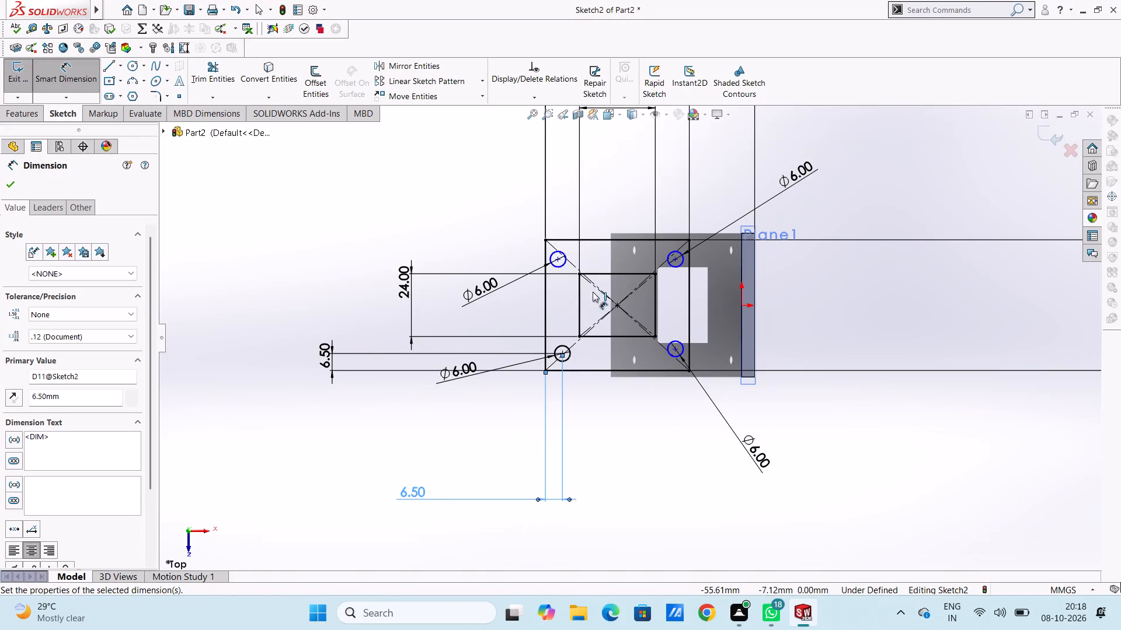
Dimension the centre of the upper circle farthest from the flange at 6.5 mm from the outer rectangle's upper edge and adjacent vertical edge.
click(558, 261)
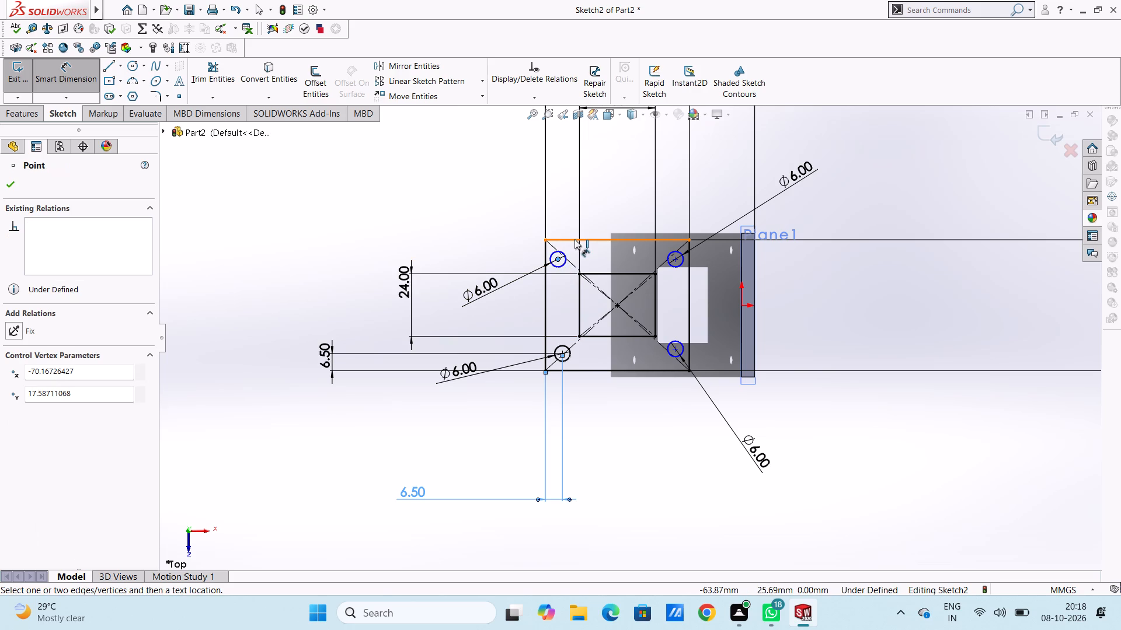
click(575, 241)
click(262, 252)
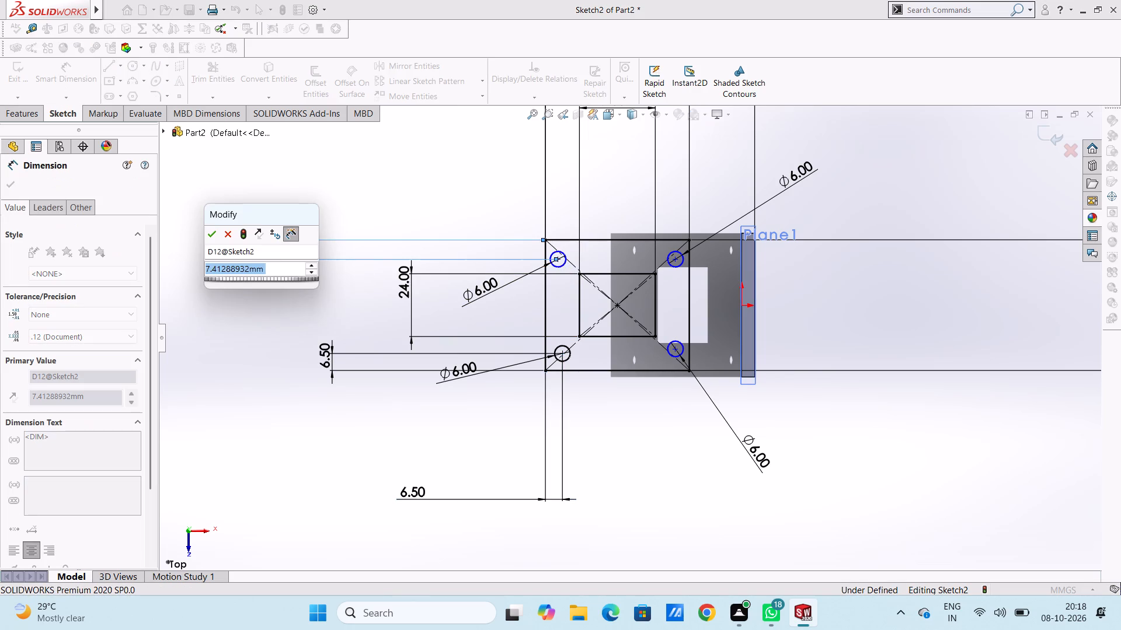
text(6.5)
key(Return)
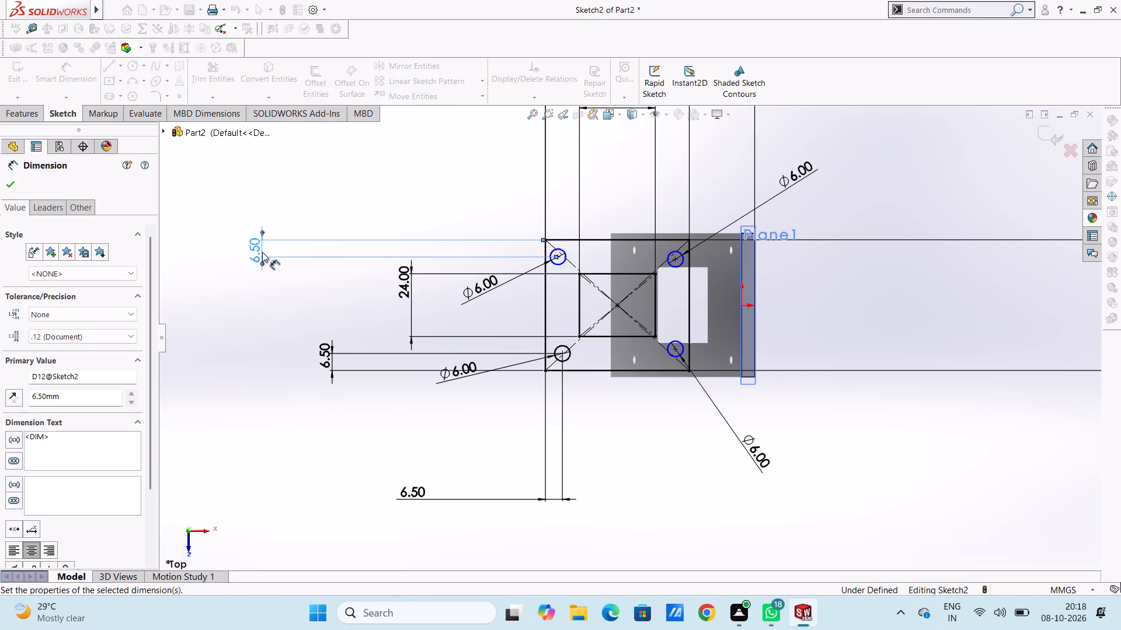
click(351, 184)
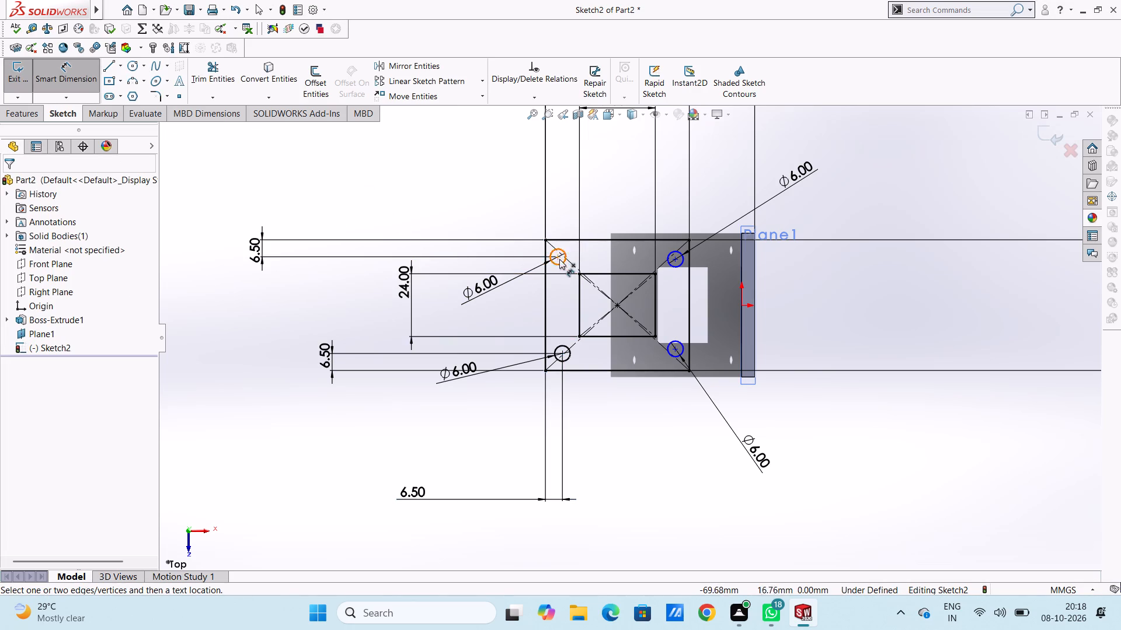
click(559, 258)
click(544, 282)
scroll(556, 211, up, 4)
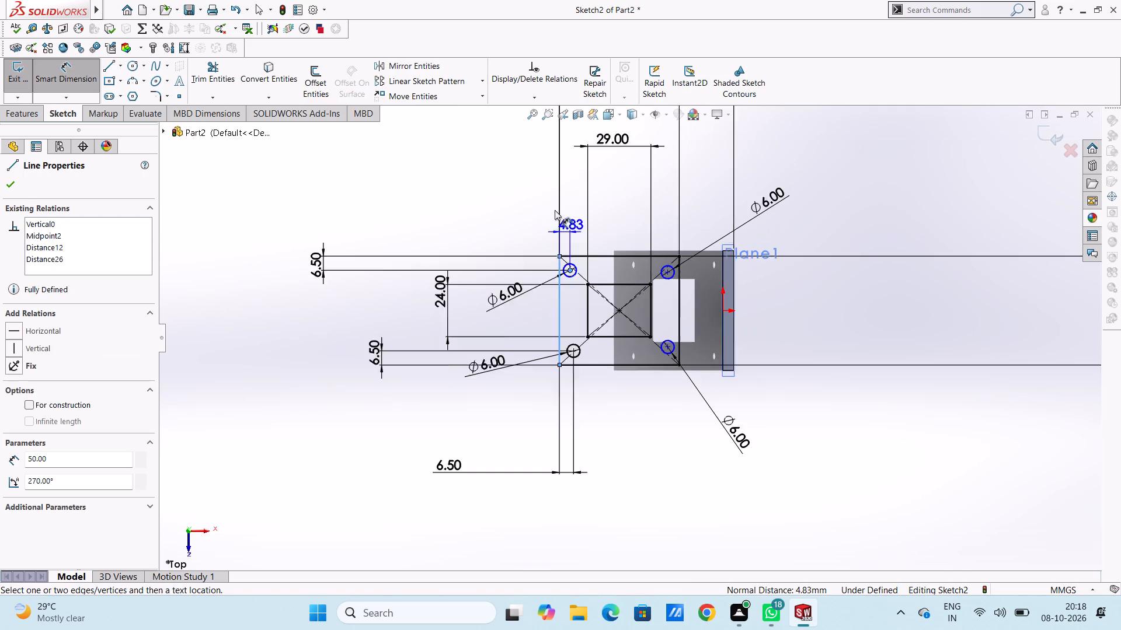
click(465, 182)
text(6.5)
key(Return)
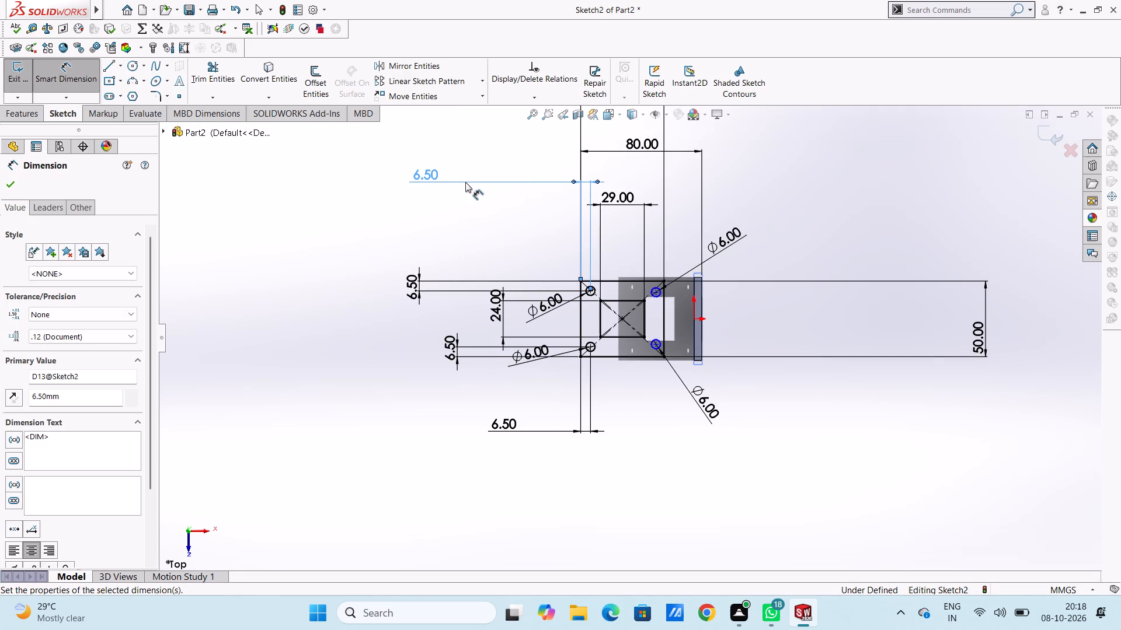
click(454, 249)
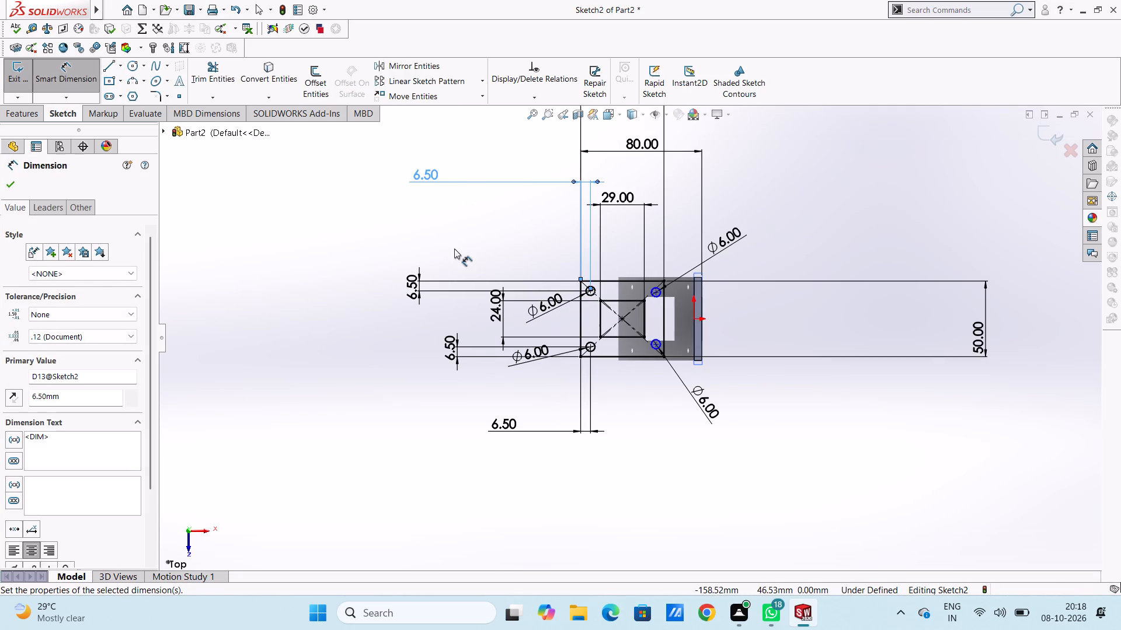
Dimension the centre of the upper circle nearest the flange at 6.5 mm from the outer rectangle's adjacent vertical edge and upper edge.
scroll(668, 306, down, 3)
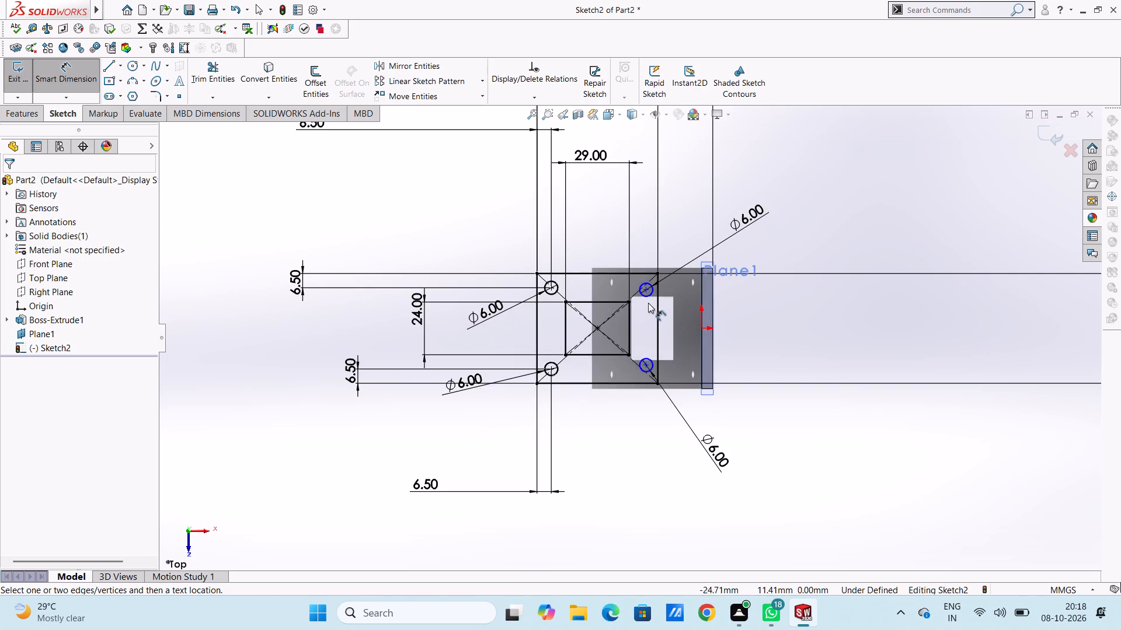
scroll(648, 303, down, 2)
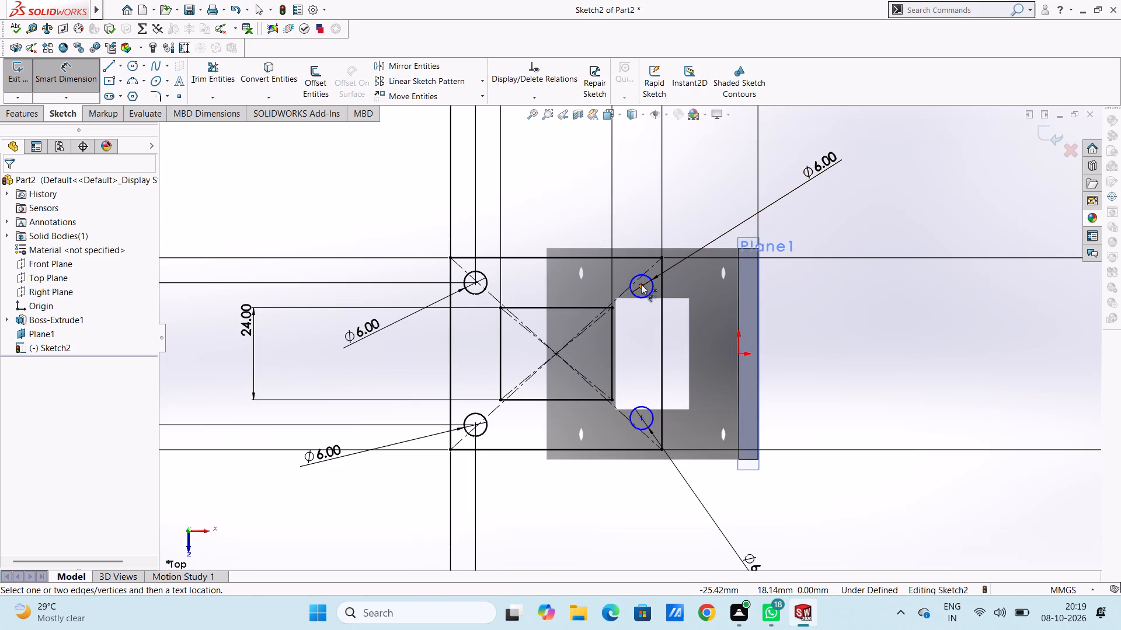
click(641, 284)
click(663, 318)
scroll(651, 225, up, 4)
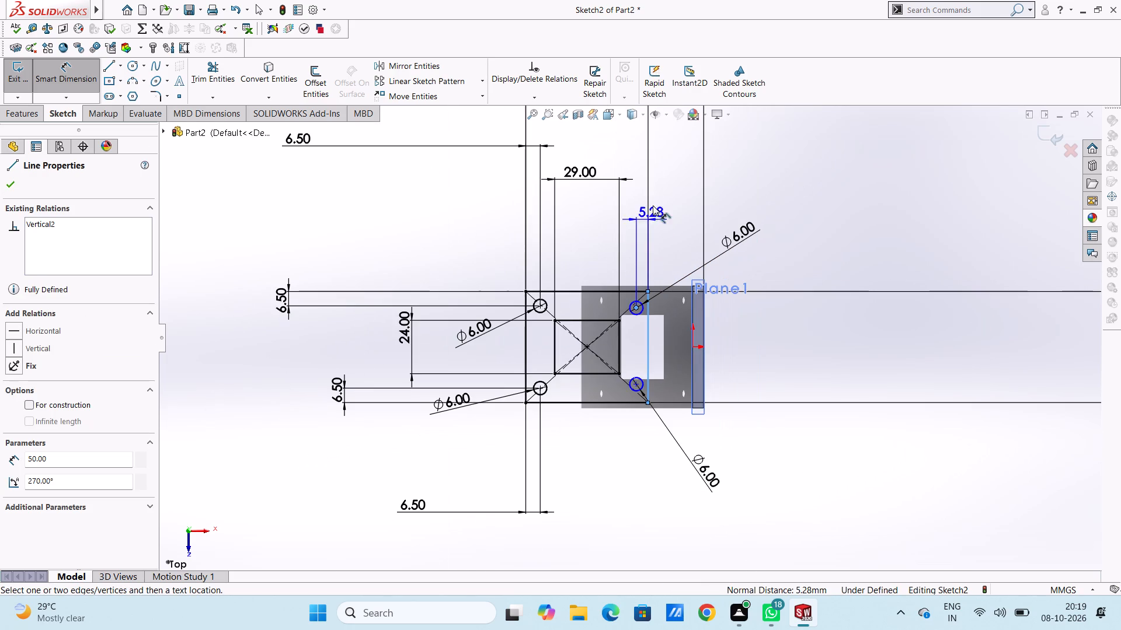
click(767, 159)
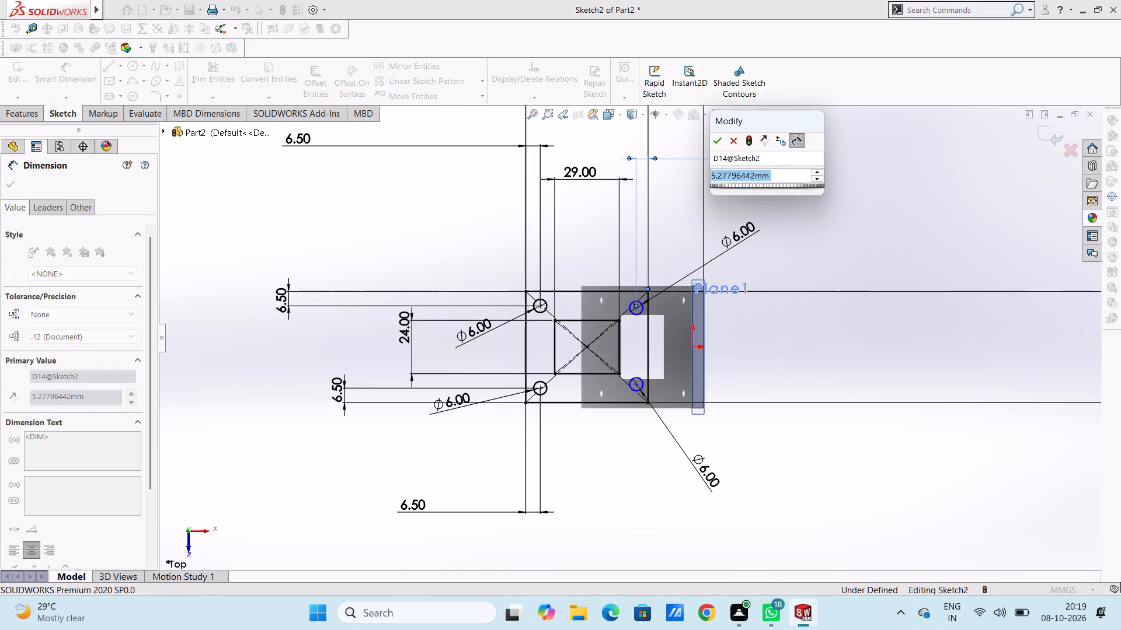
text(6.5)
key(Return)
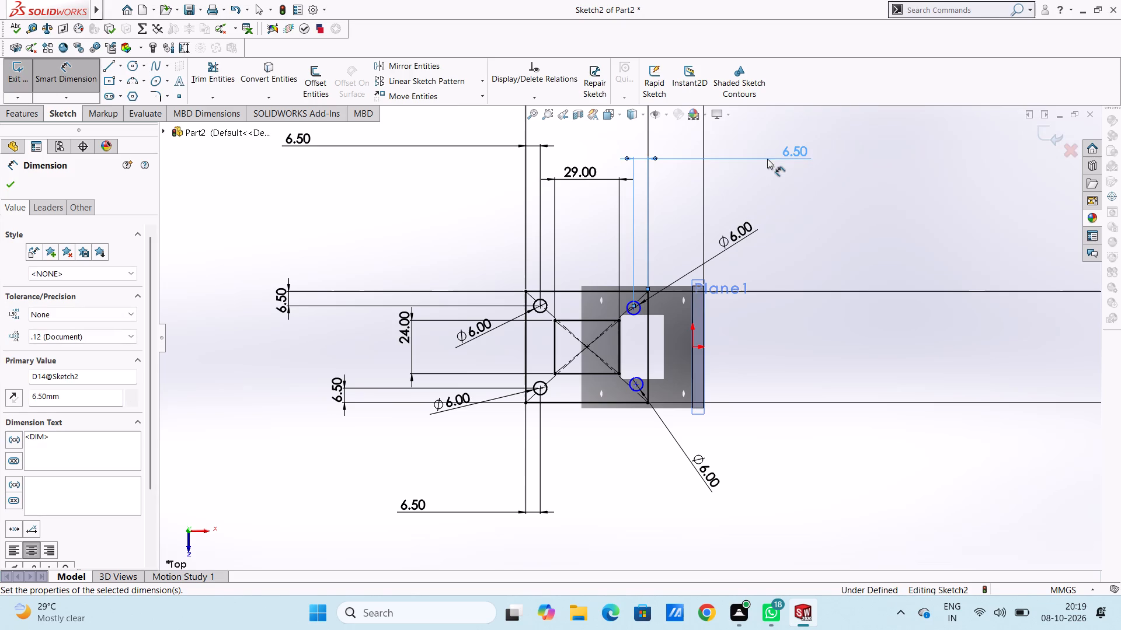
click(822, 351)
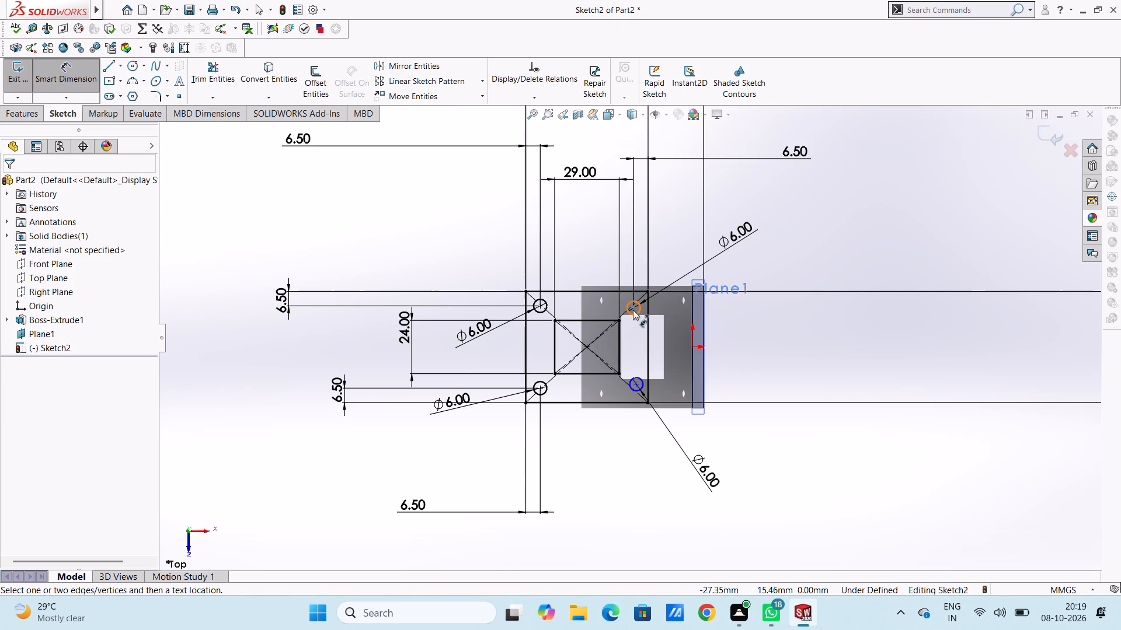
click(633, 310)
click(628, 290)
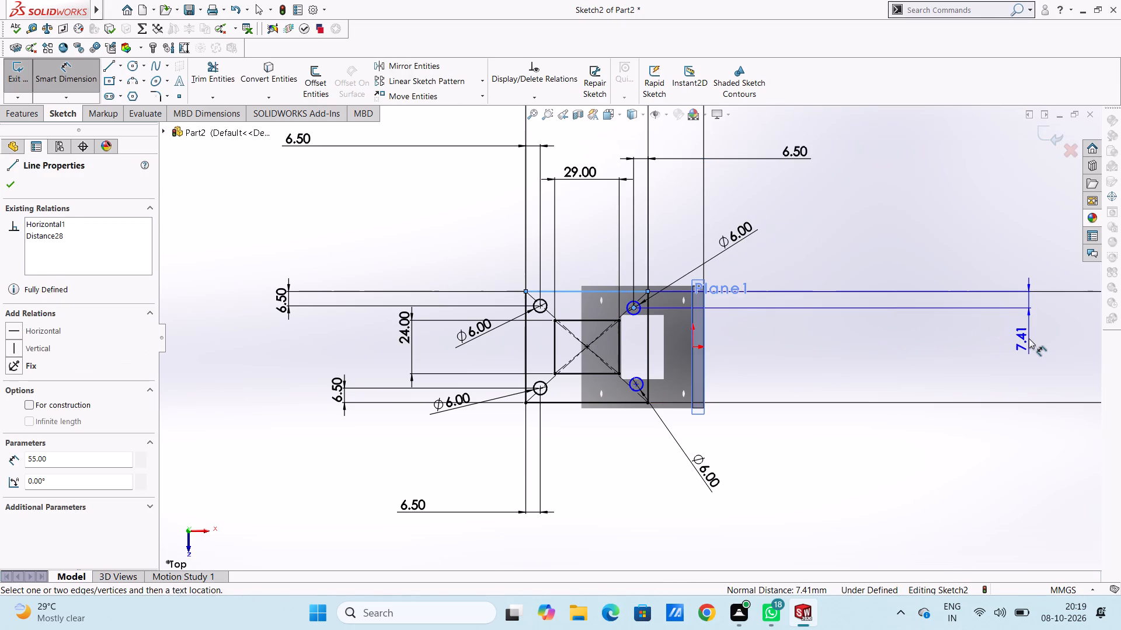
click(1029, 338)
text(6.5)
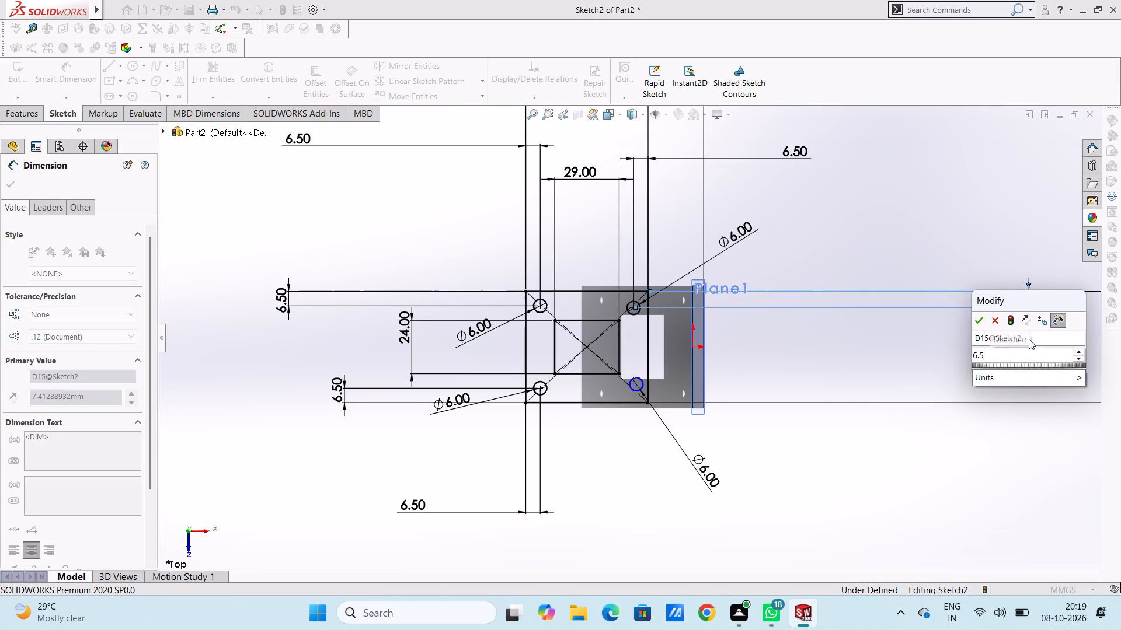
key(Return)
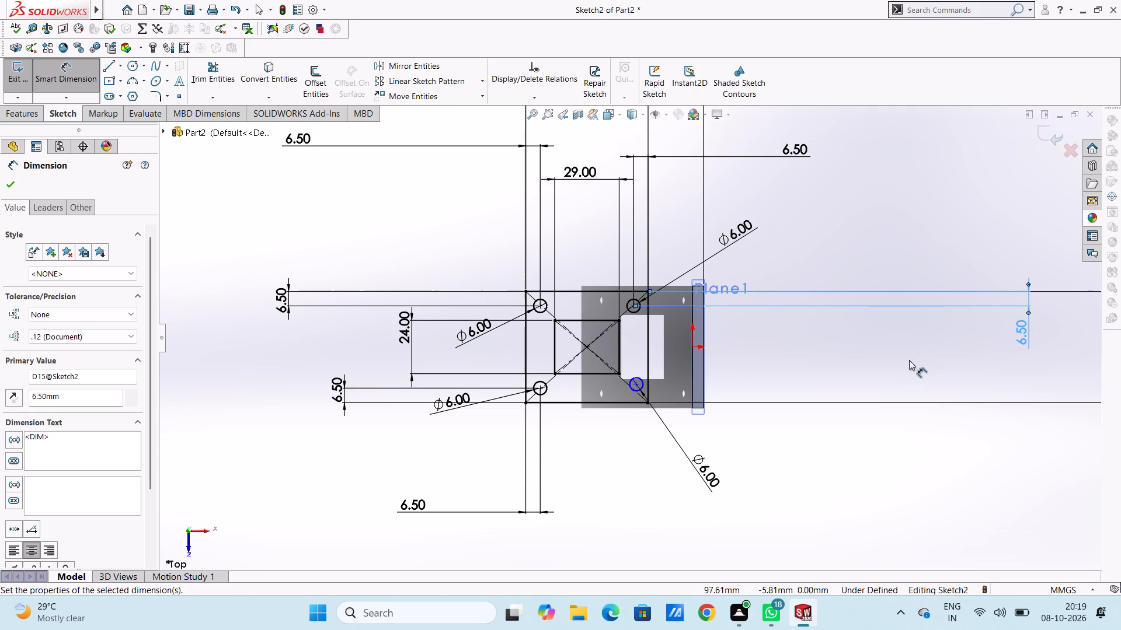
click(909, 360)
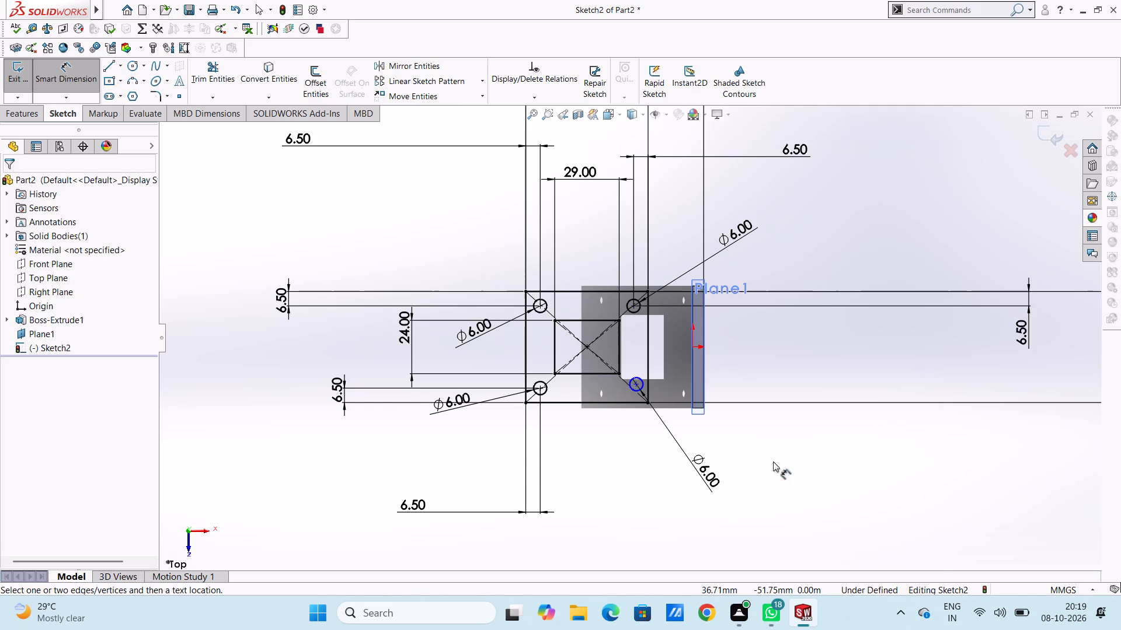
Dimension the centre of the lower circle nearest the flange at 6.5 mm from the outer rectangle's adjacent vertical edge and lower edge.
scroll(638, 393, down, 4)
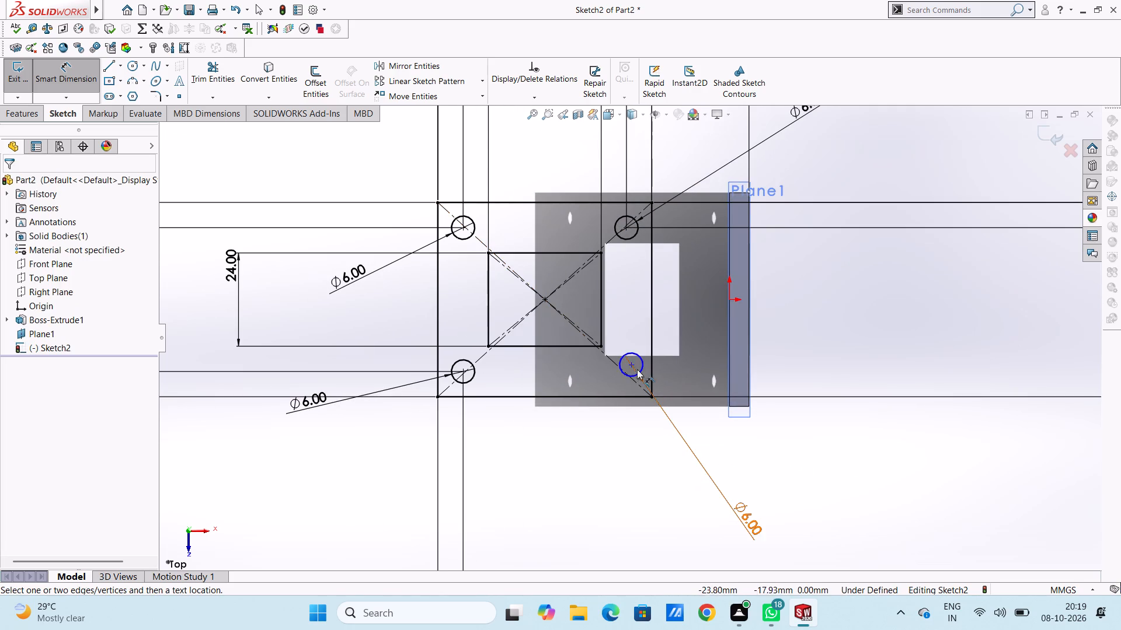
click(631, 365)
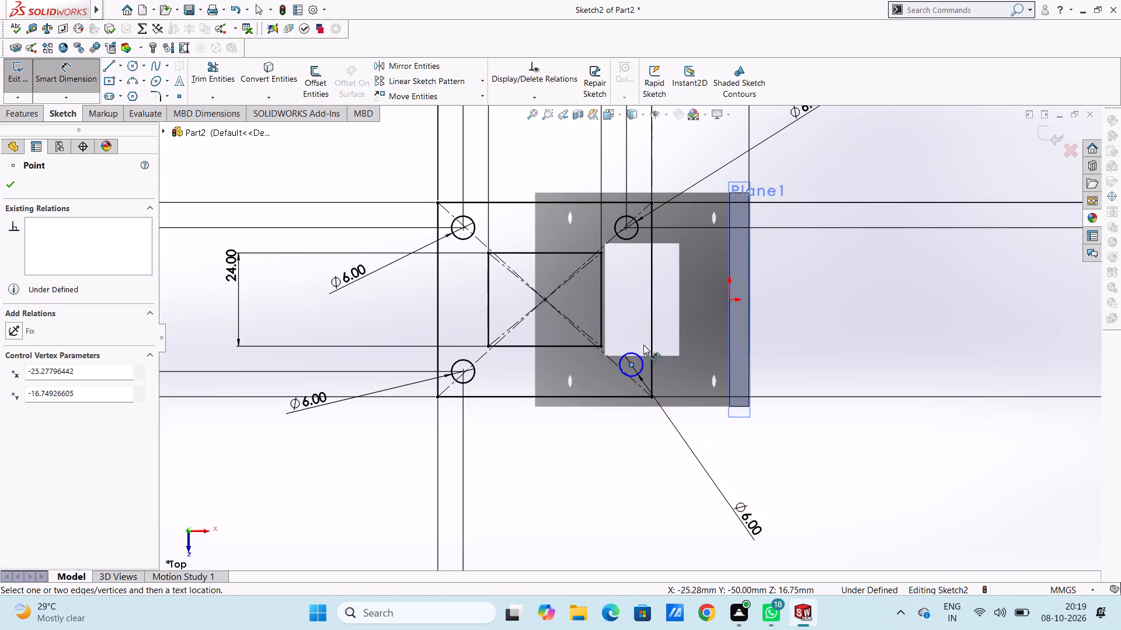
click(650, 347)
scroll(645, 436, up, 5)
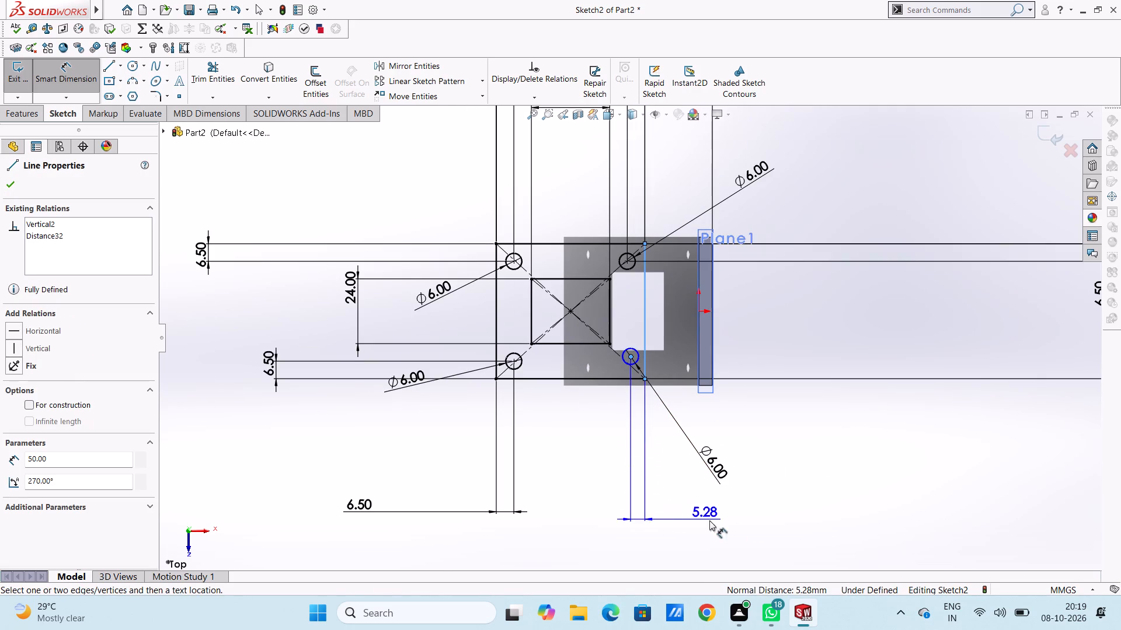
click(733, 526)
text(6.5)
key(Return)
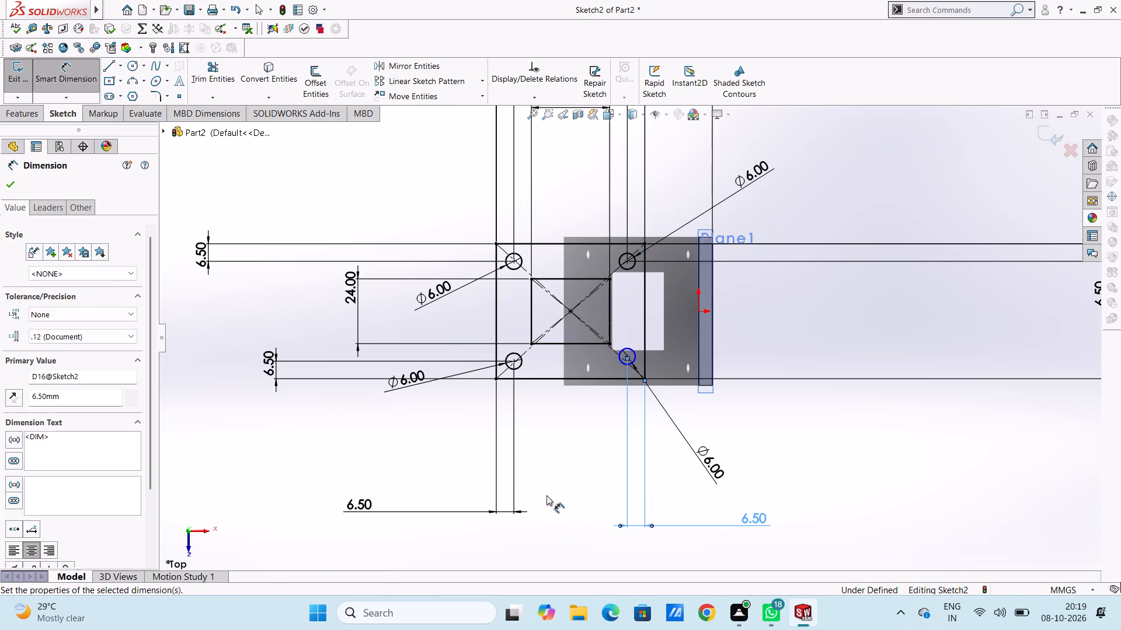
click(549, 492)
click(628, 356)
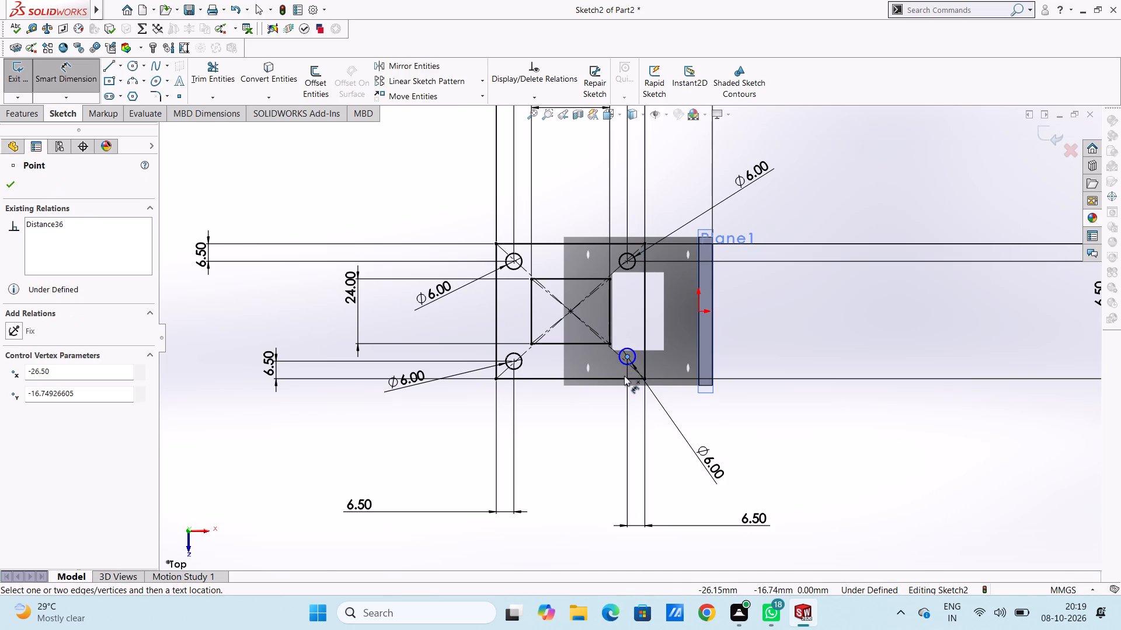
click(623, 379)
click(1066, 425)
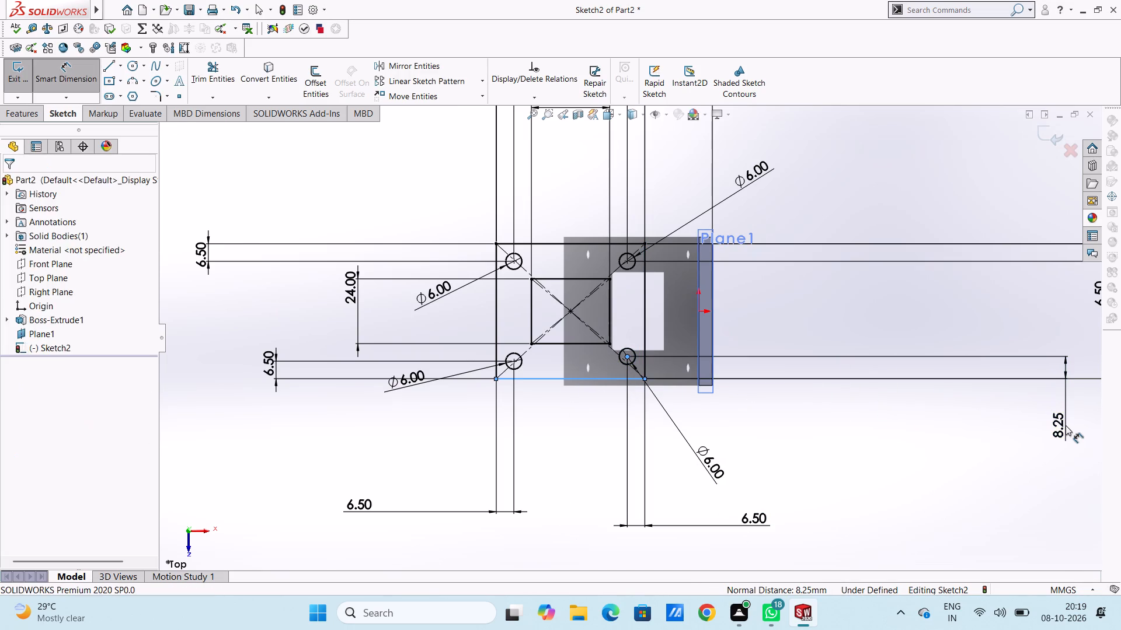
text(6.5)
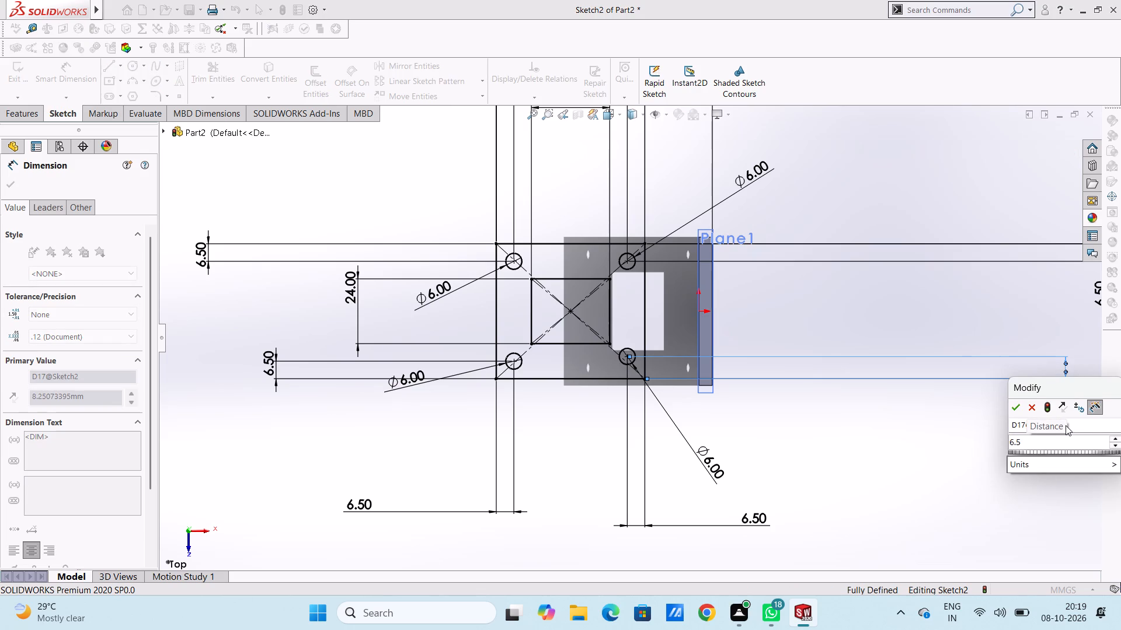
key(Return)
click(913, 432)
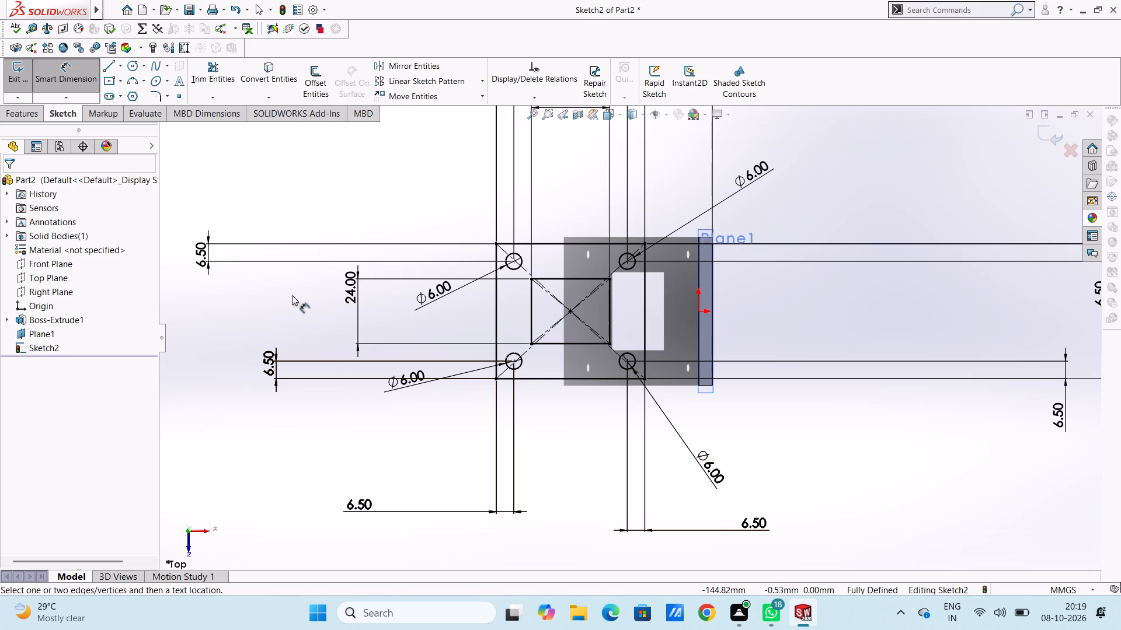
click(78, 74)
Extrude the 55 x 50 mm profile as a 5 mm blind boss in the reversed direction, below its sketch plane.
click(30, 113)
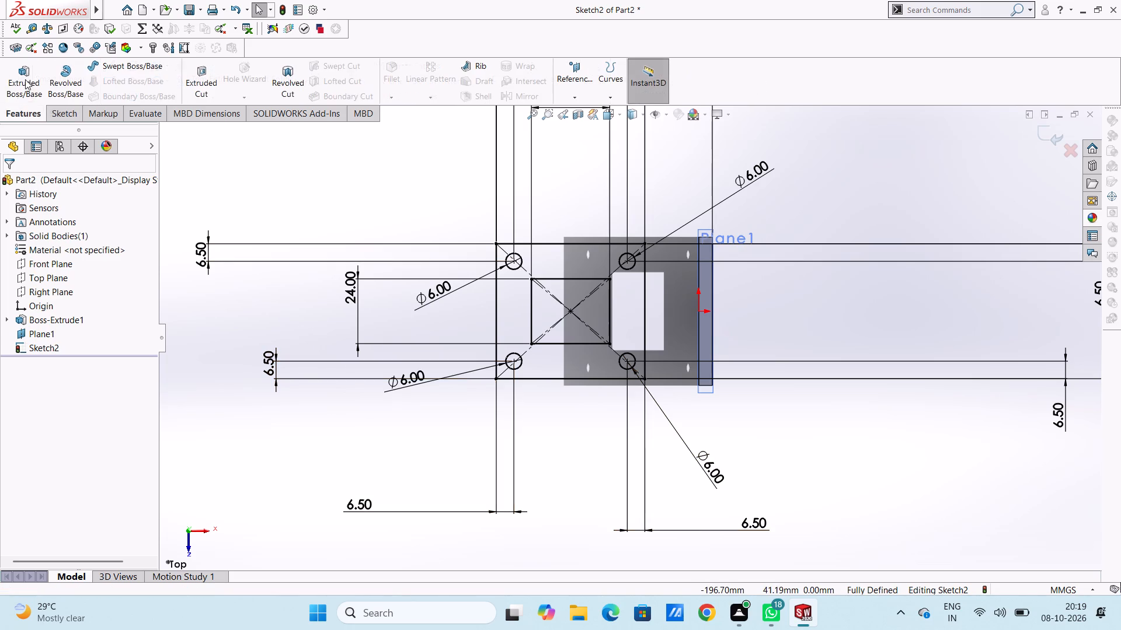
click(25, 79)
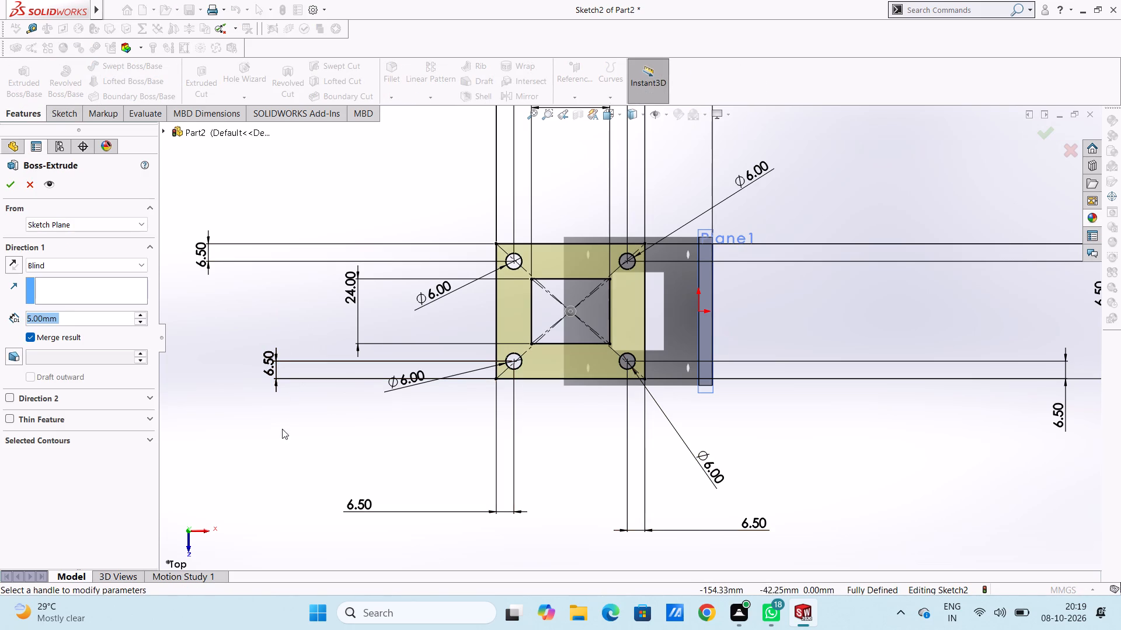
middle_drag(282, 429, 327, 255)
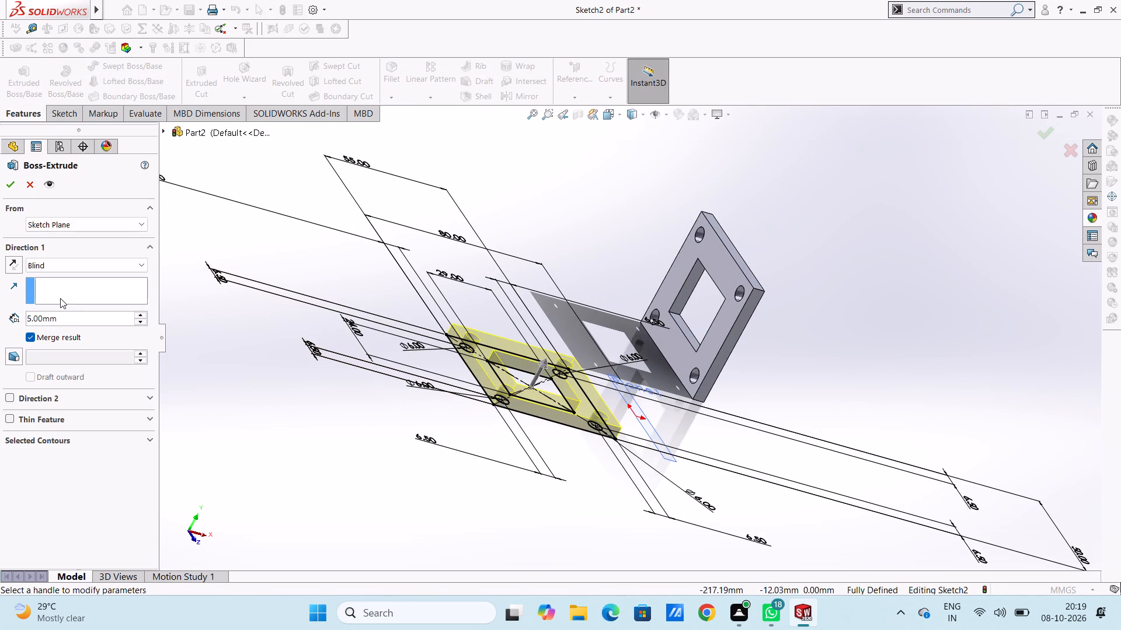
click(15, 264)
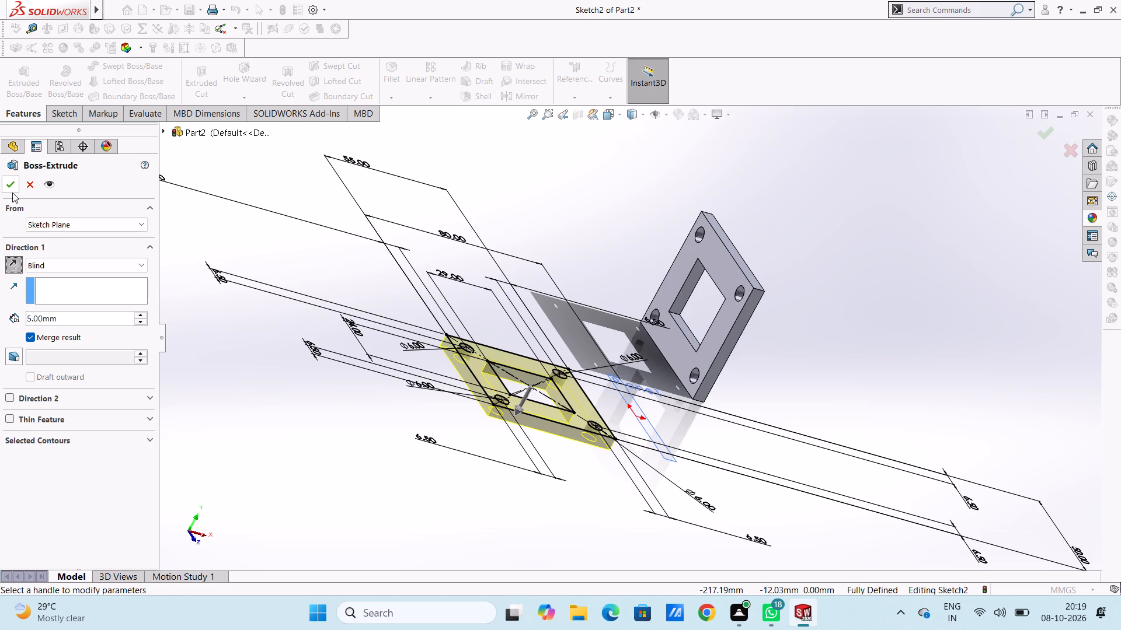
click(13, 183)
click(257, 373)
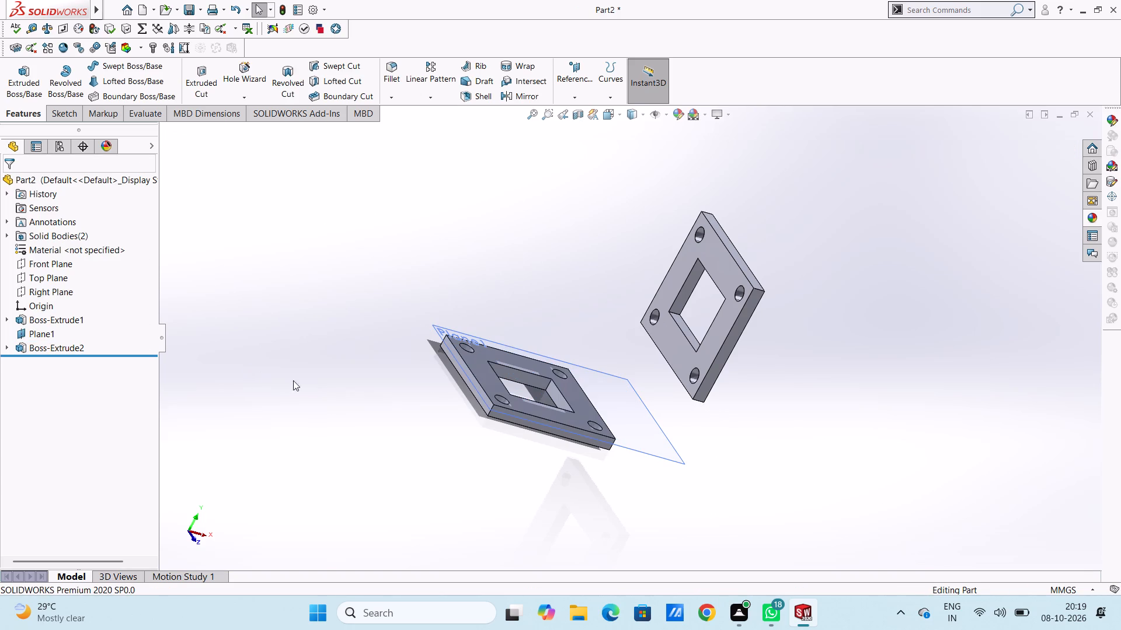
Hide the reference plane Plane1.
click(55, 335)
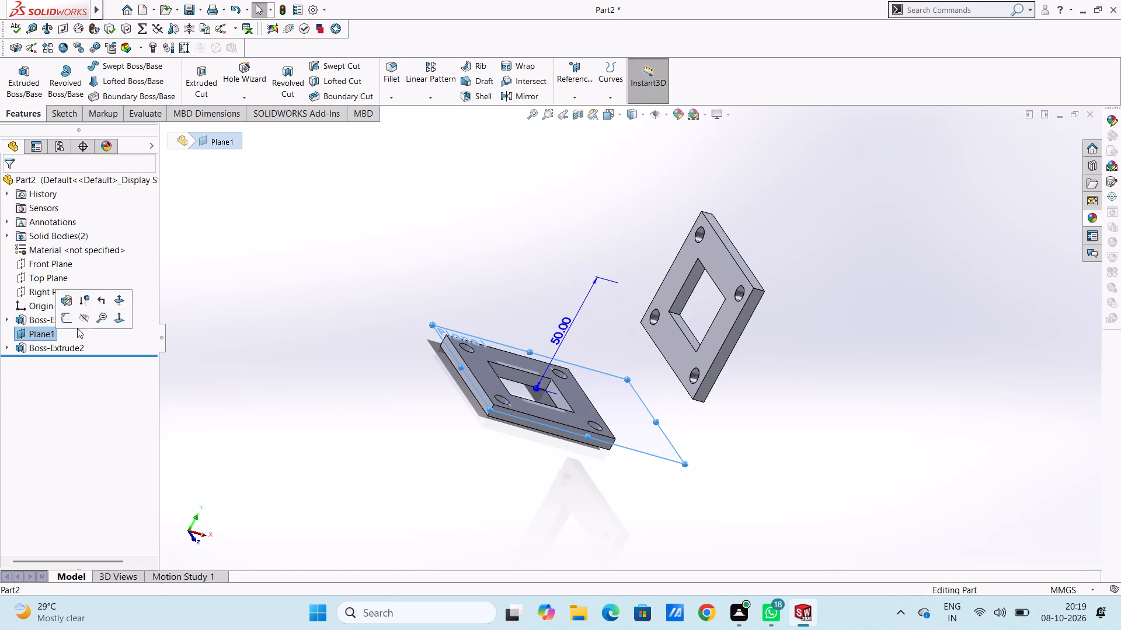
click(83, 318)
click(268, 285)
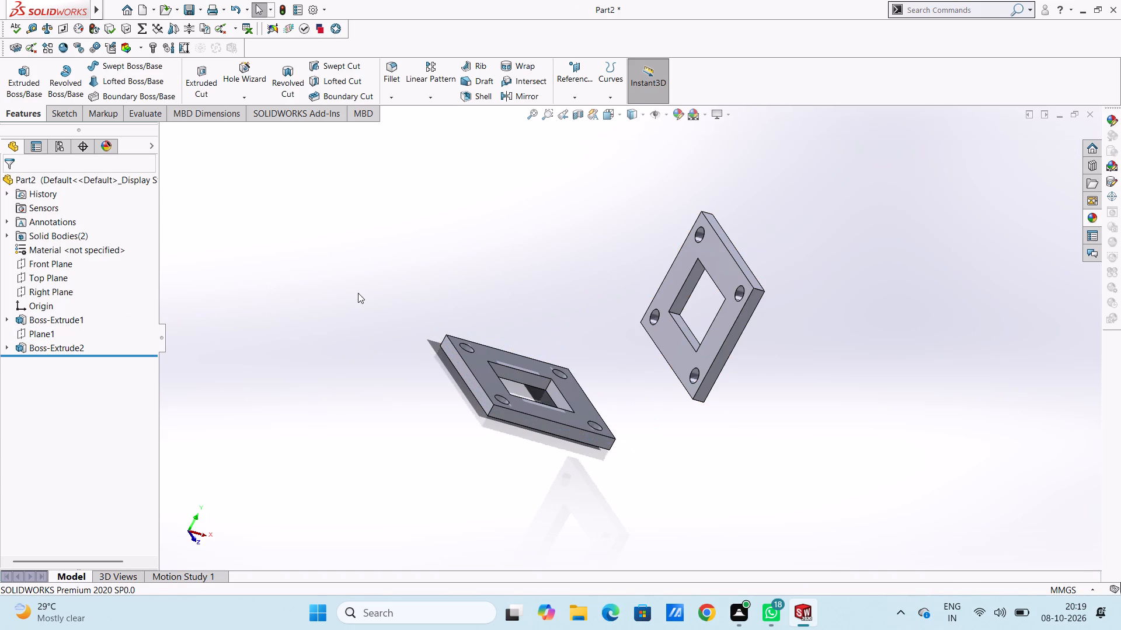
Examine the two flanges from several angles, including the top view, comparing the orientation of their outlines and rectangular openings.
middle_drag(415, 367, 399, 338)
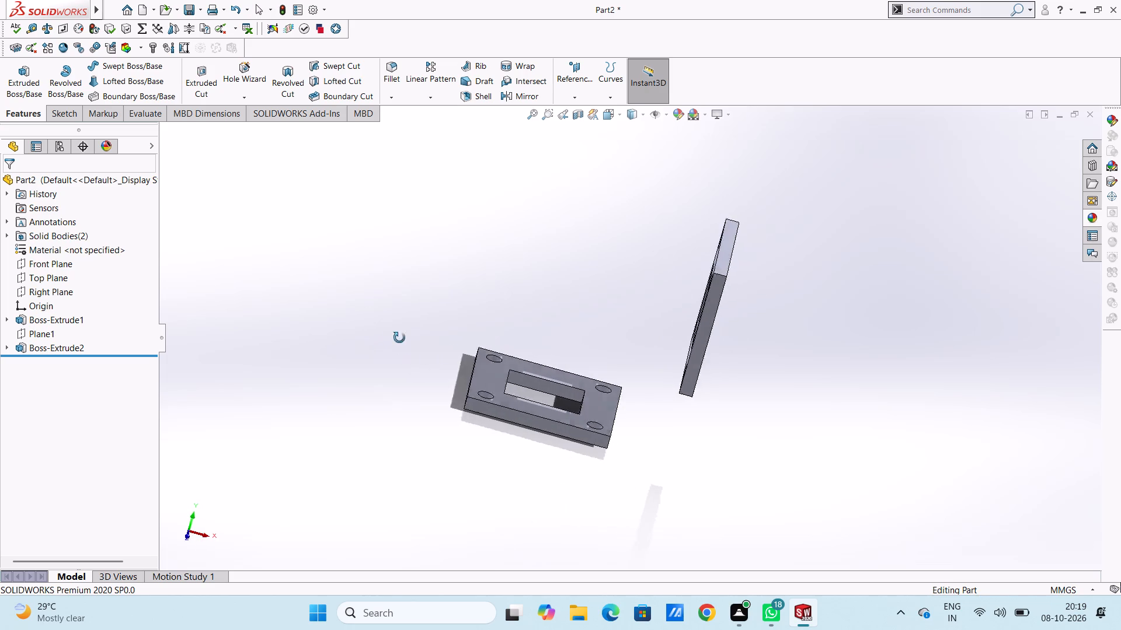
middle_drag(399, 338, 406, 342)
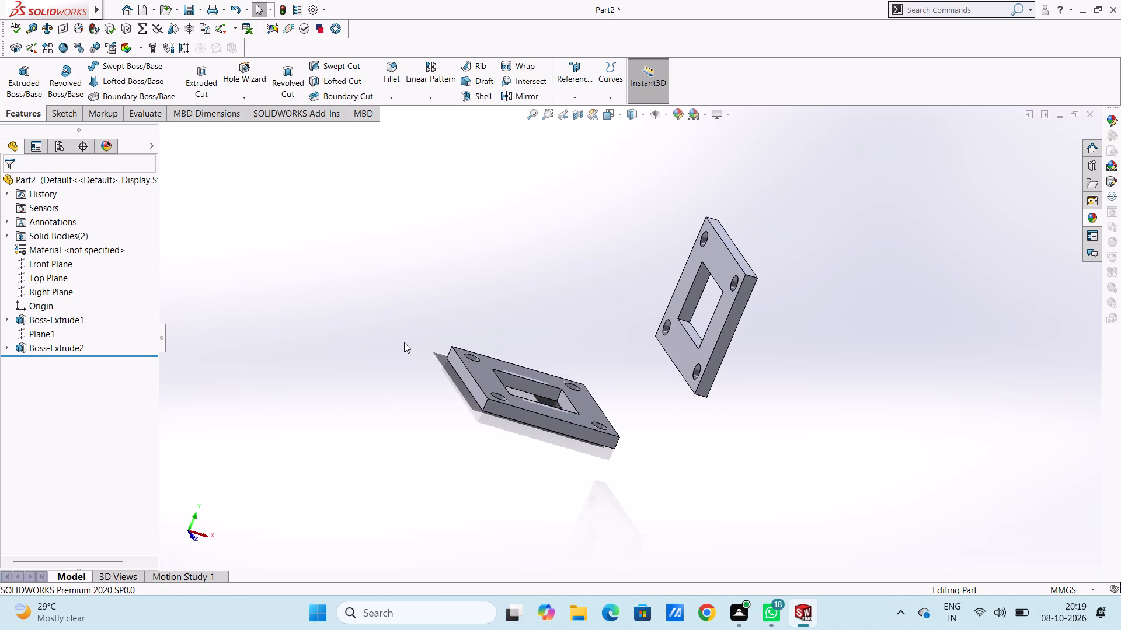
middle_drag(501, 276, 506, 276)
middle_drag(506, 276, 478, 292)
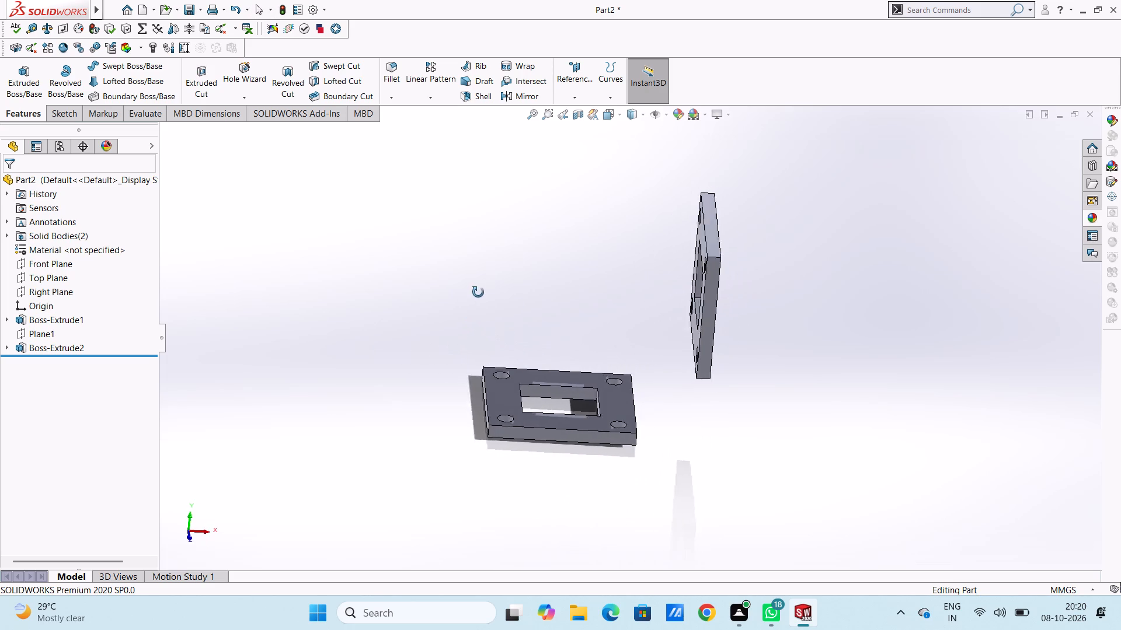
middle_drag(478, 292, 498, 338)
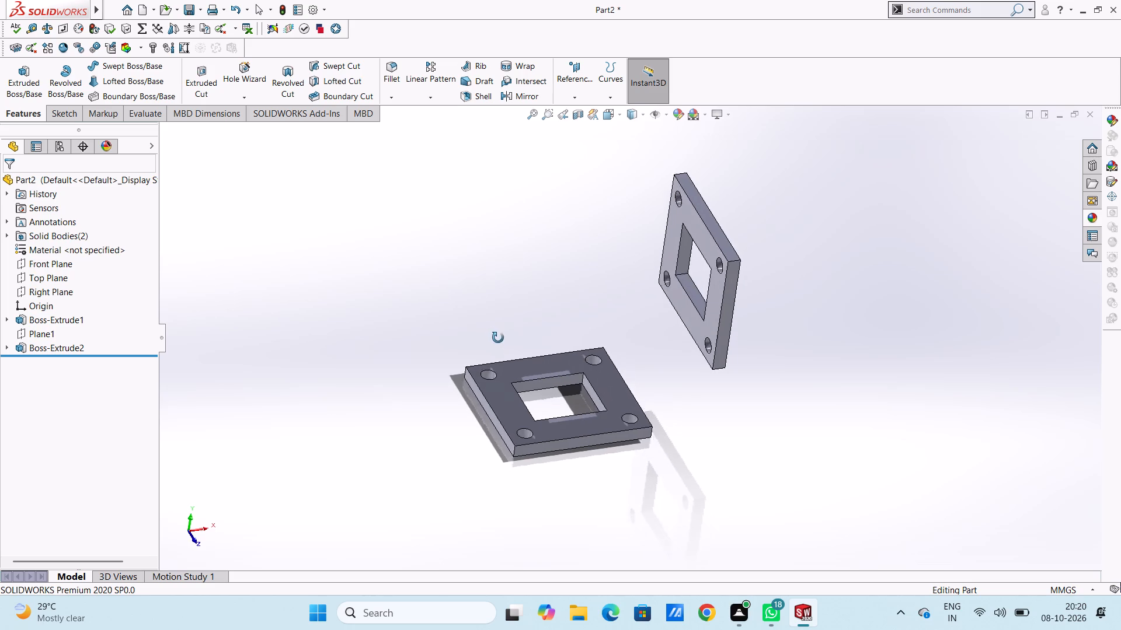
middle_drag(498, 338, 487, 329)
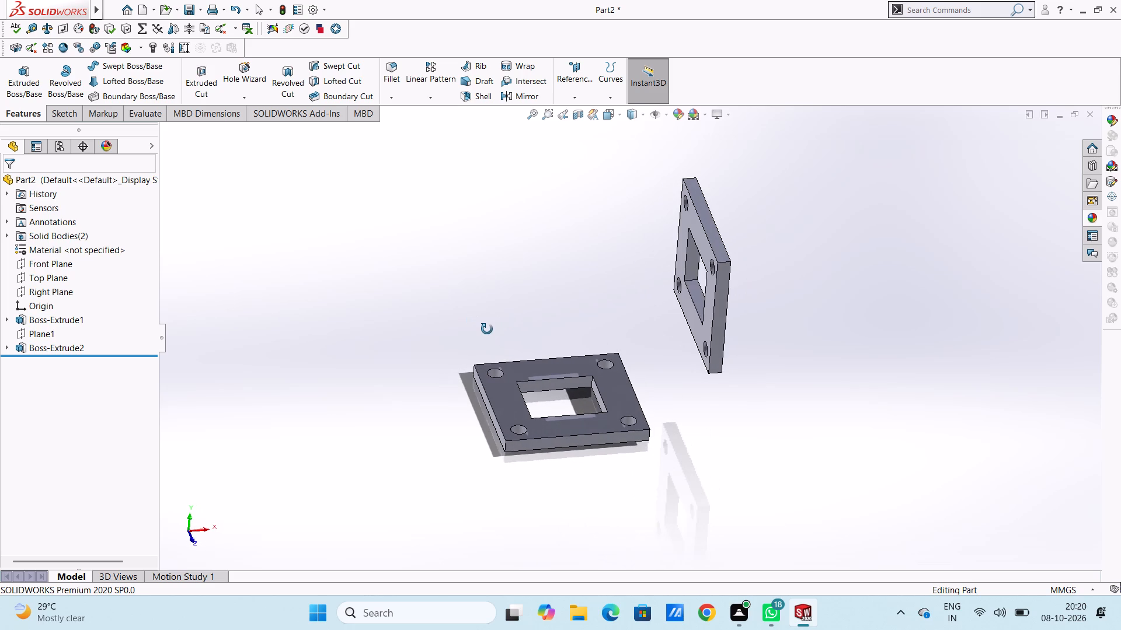
middle_drag(487, 329, 489, 334)
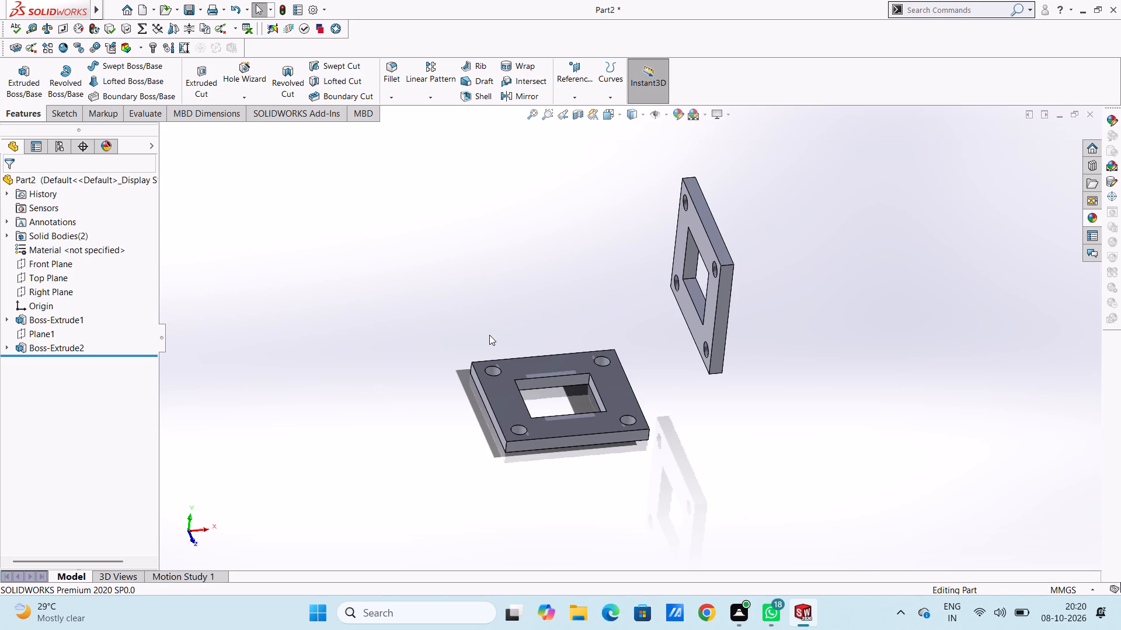
key(ctrl+5)
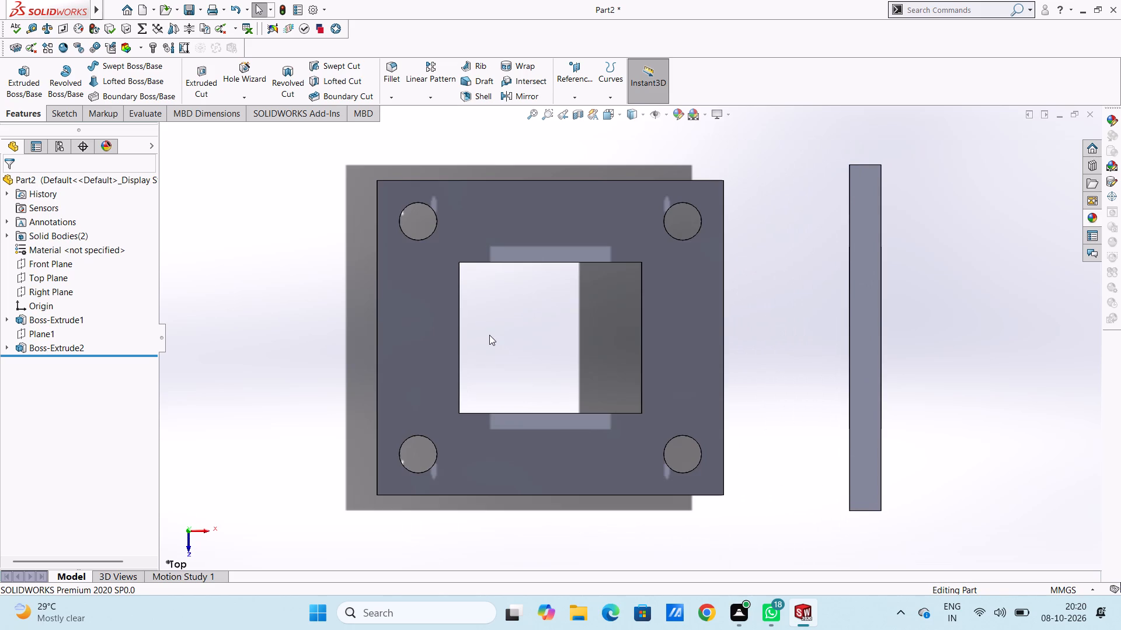
scroll(489, 335, up, 2)
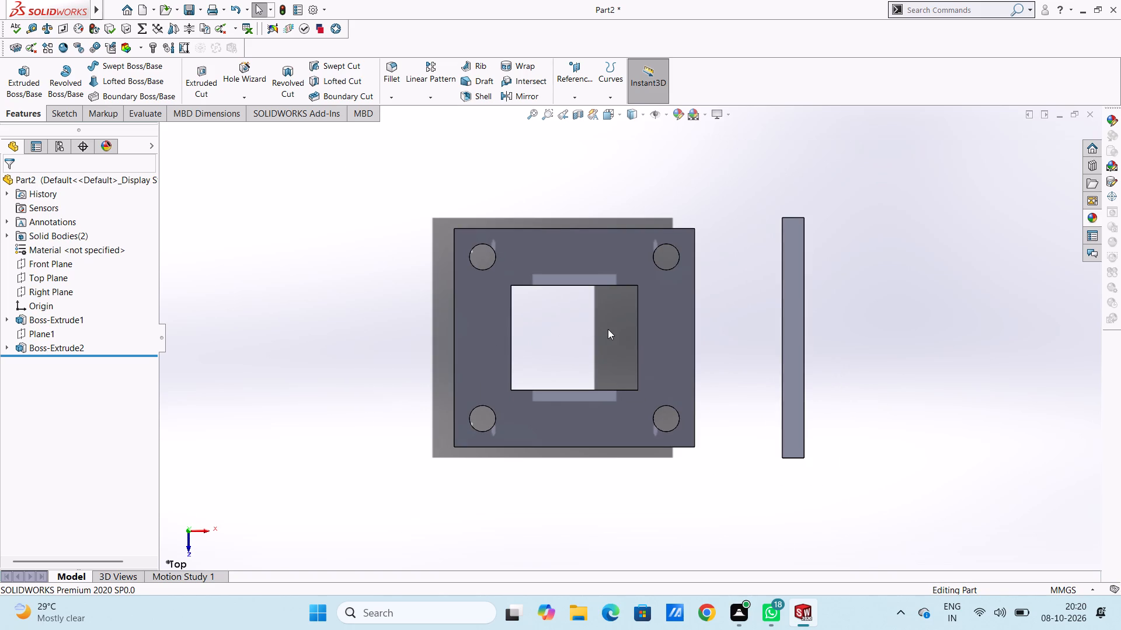
middle_drag(650, 334, 775, 328)
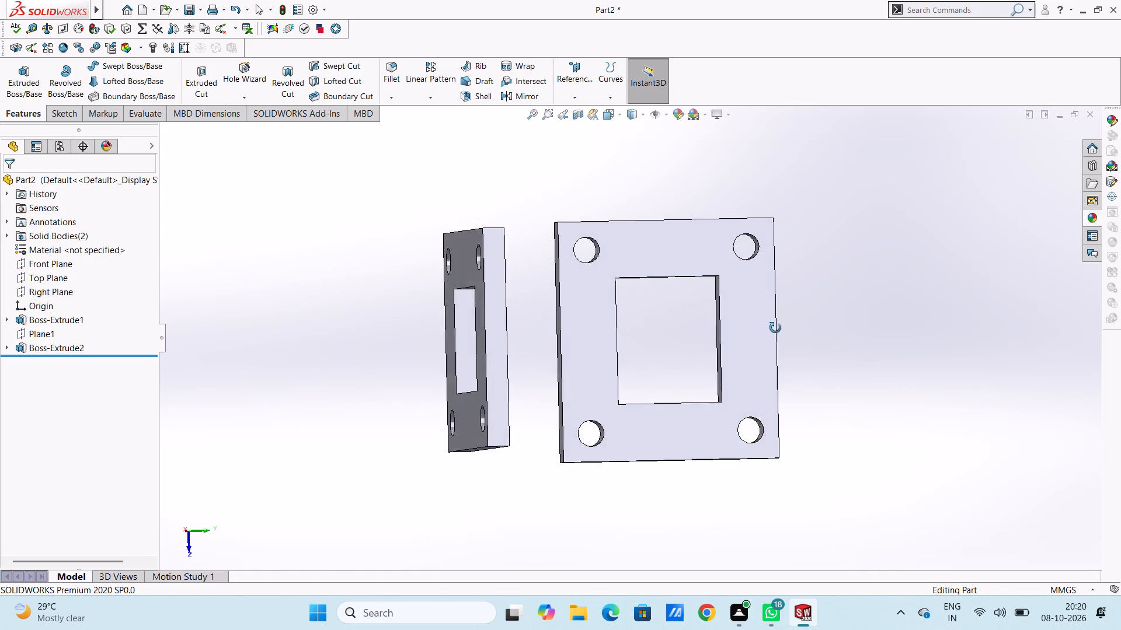
middle_drag(775, 328, 817, 324)
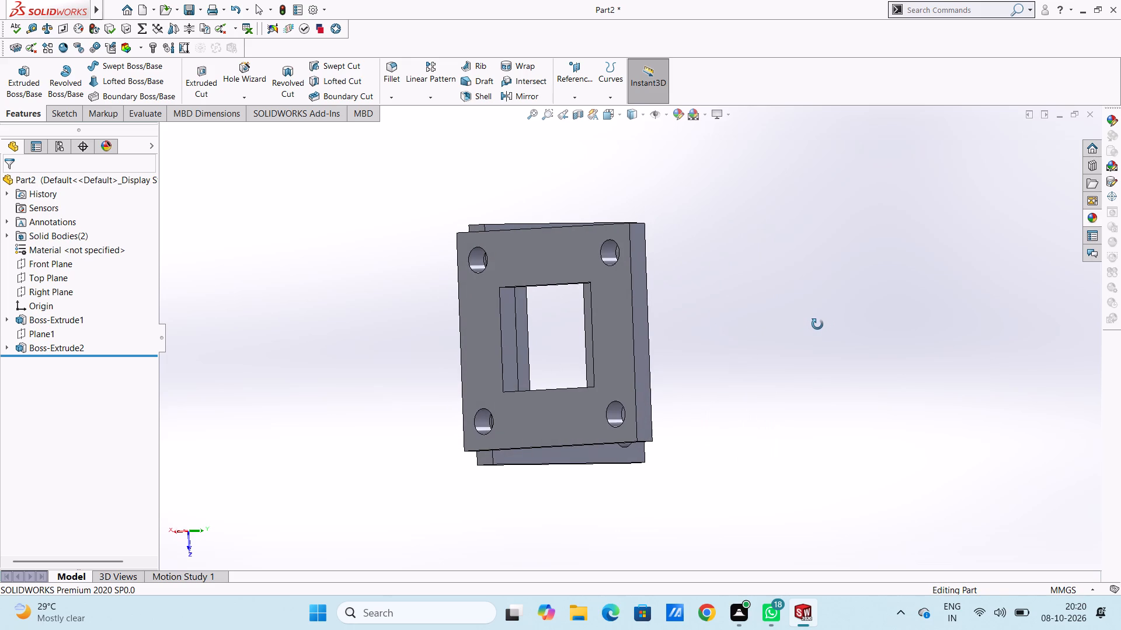
middle_drag(817, 324, 816, 327)
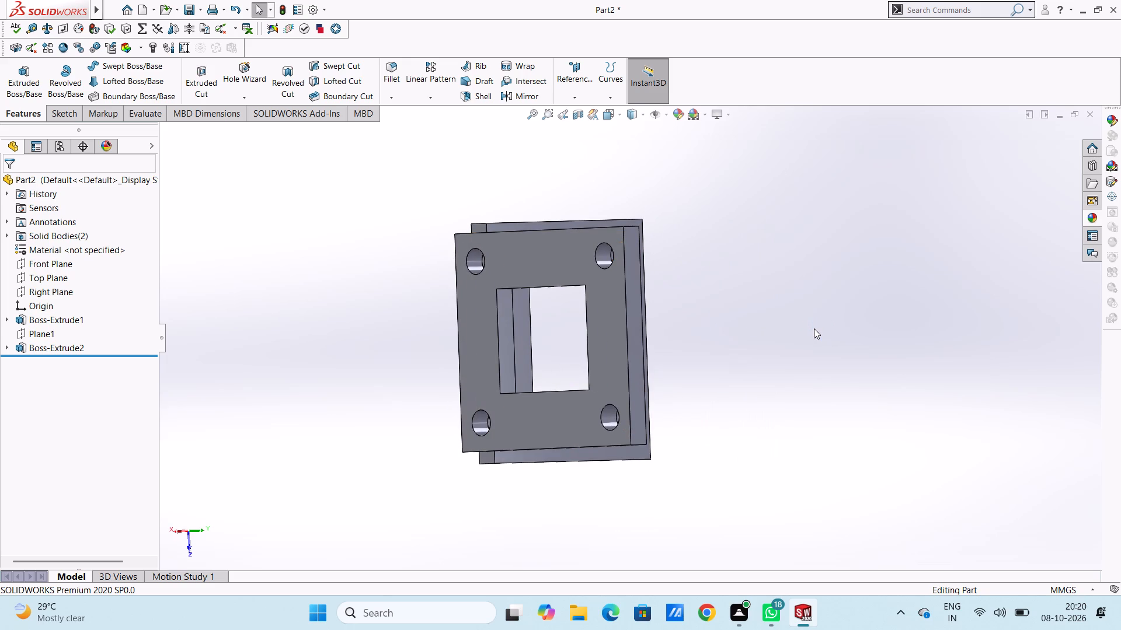
middle_drag(801, 323, 834, 288)
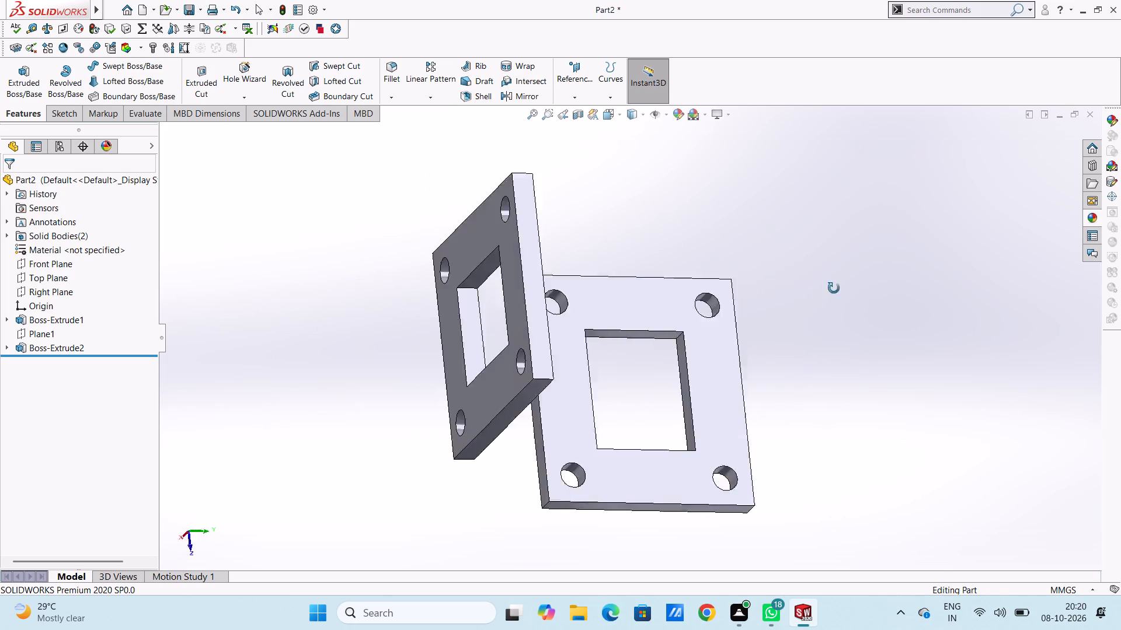
middle_drag(834, 288, 723, 376)
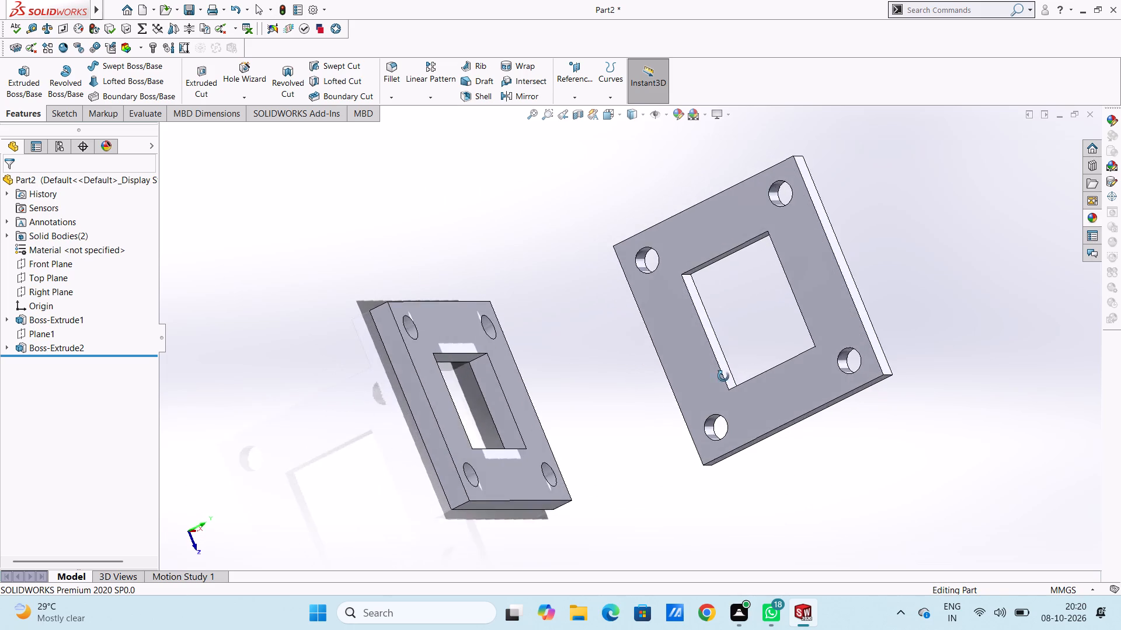
middle_drag(723, 376, 665, 379)
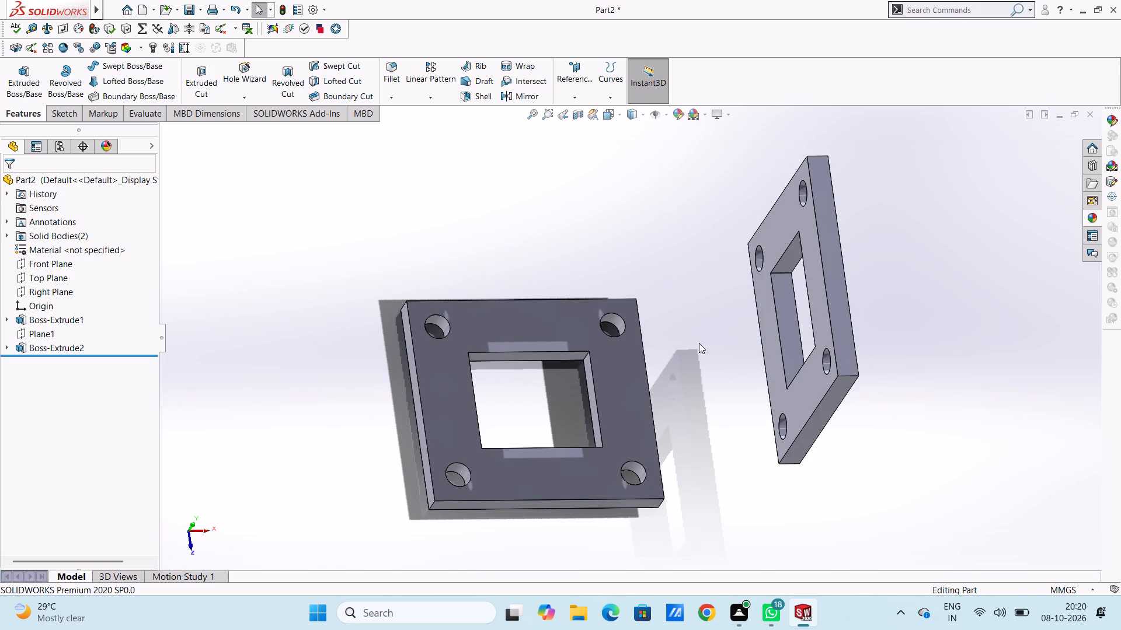
middle_drag(689, 343, 834, 304)
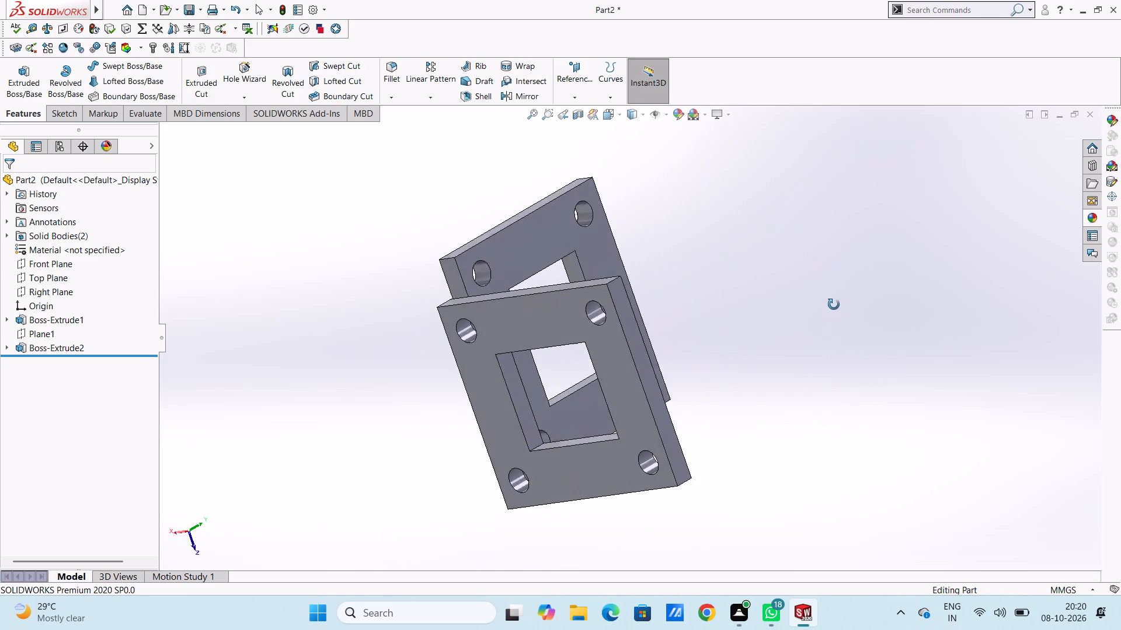
middle_drag(834, 304, 673, 295)
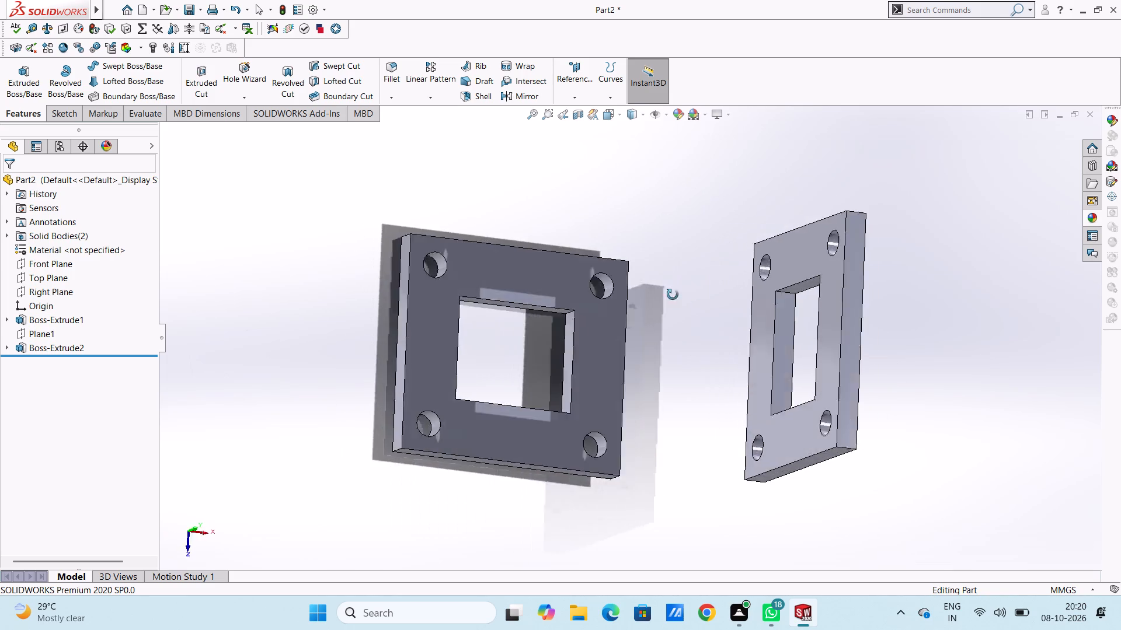
middle_drag(673, 295, 727, 326)
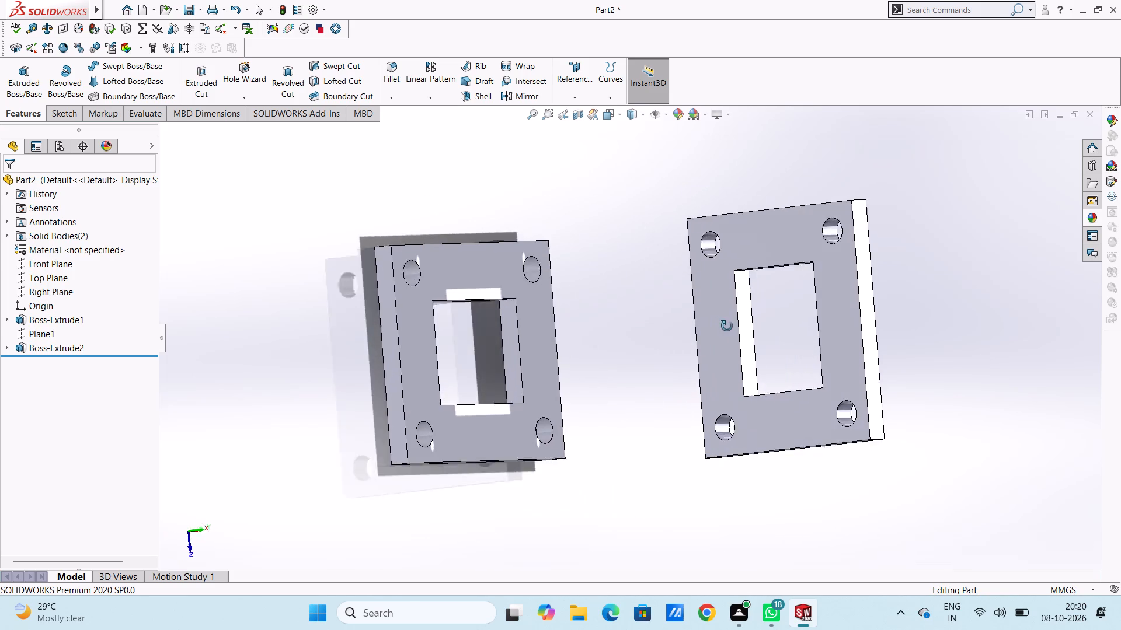
middle_drag(727, 326, 901, 311)
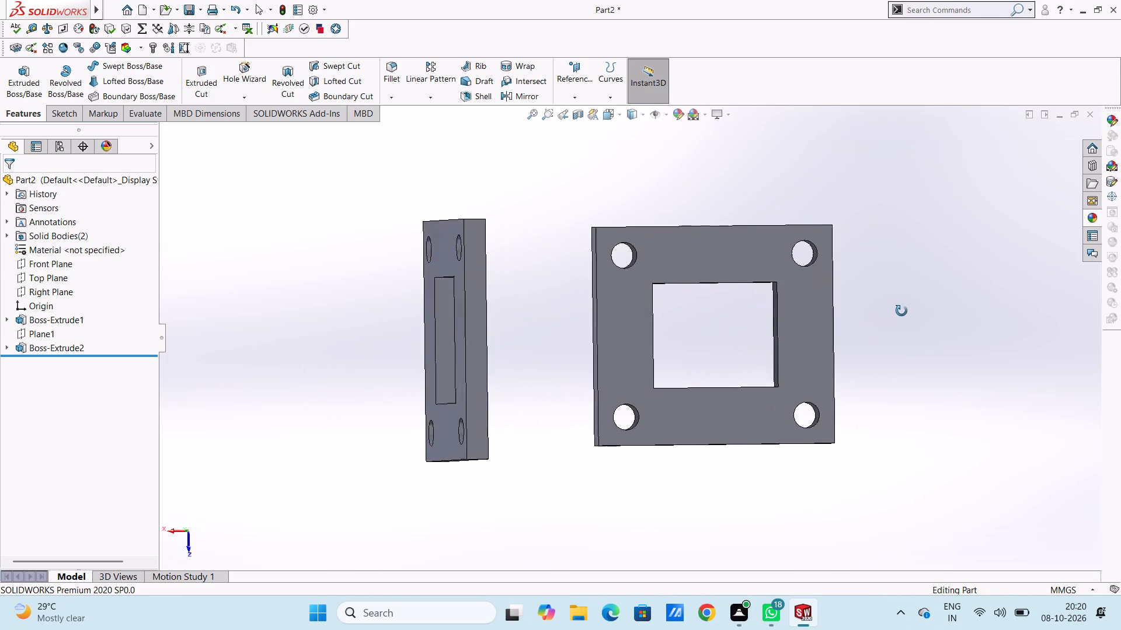
middle_drag(901, 311, 887, 305)
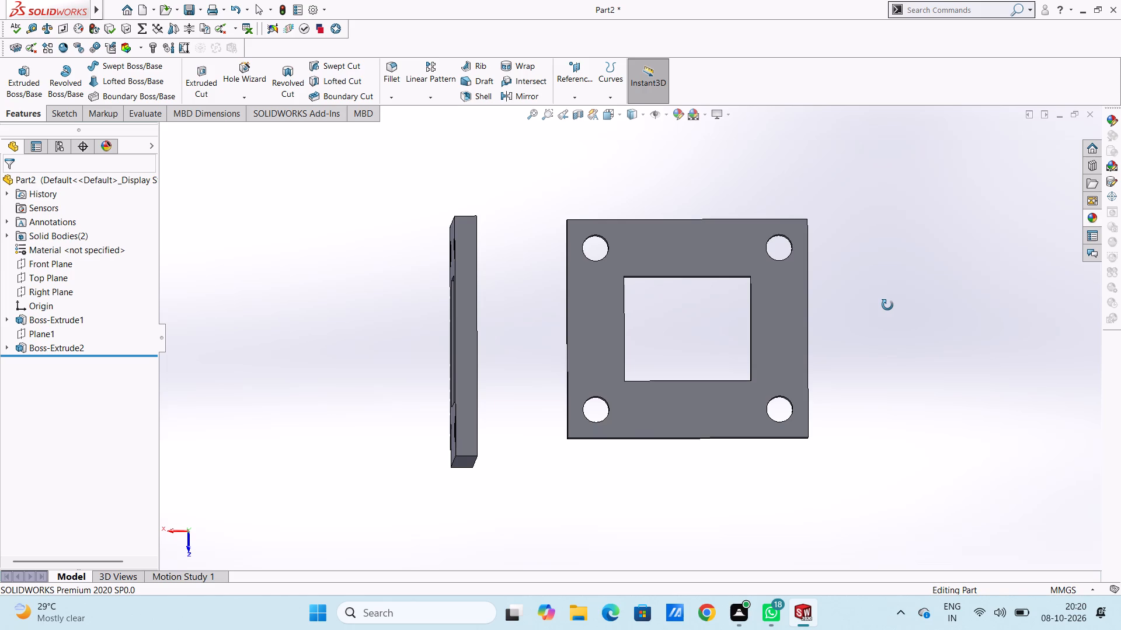
middle_drag(887, 305, 694, 295)
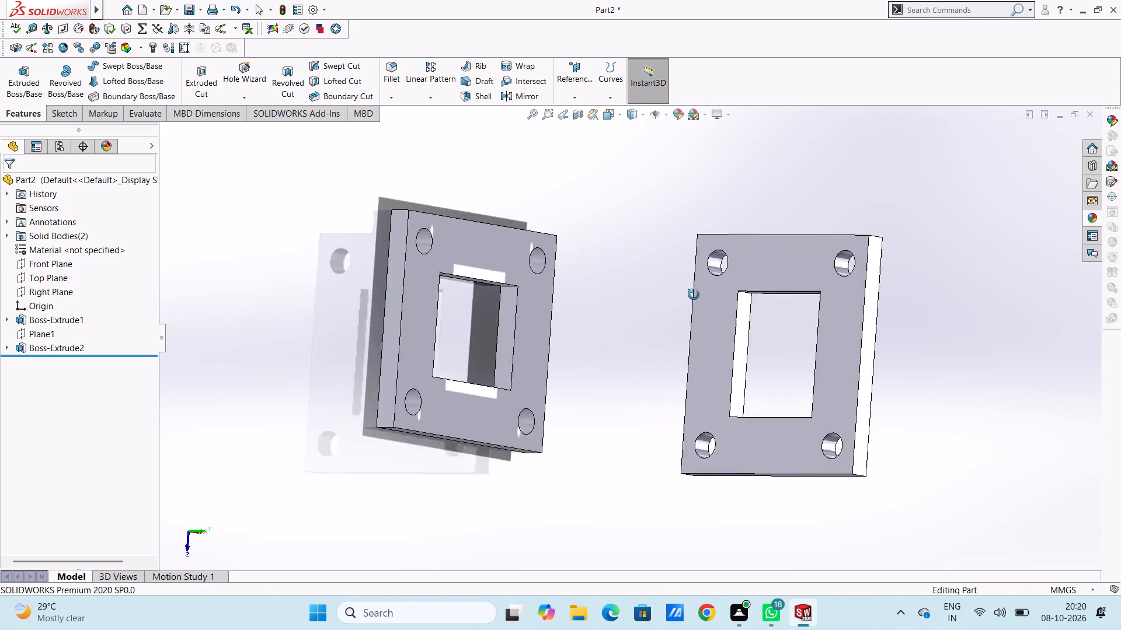
middle_drag(694, 295, 666, 292)
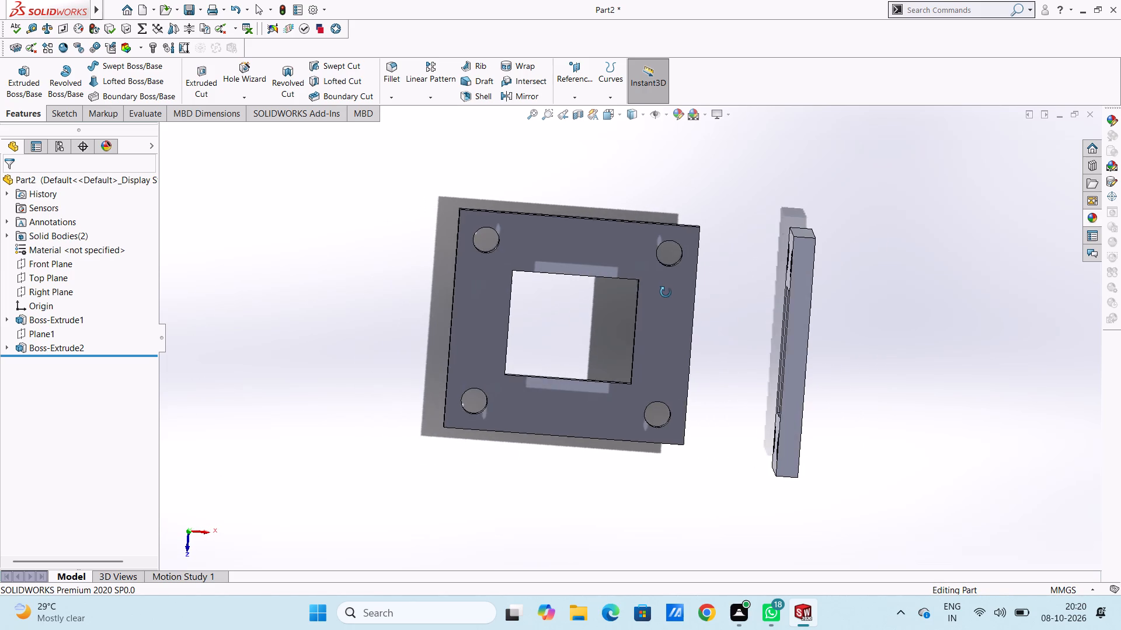
middle_drag(666, 292, 711, 289)
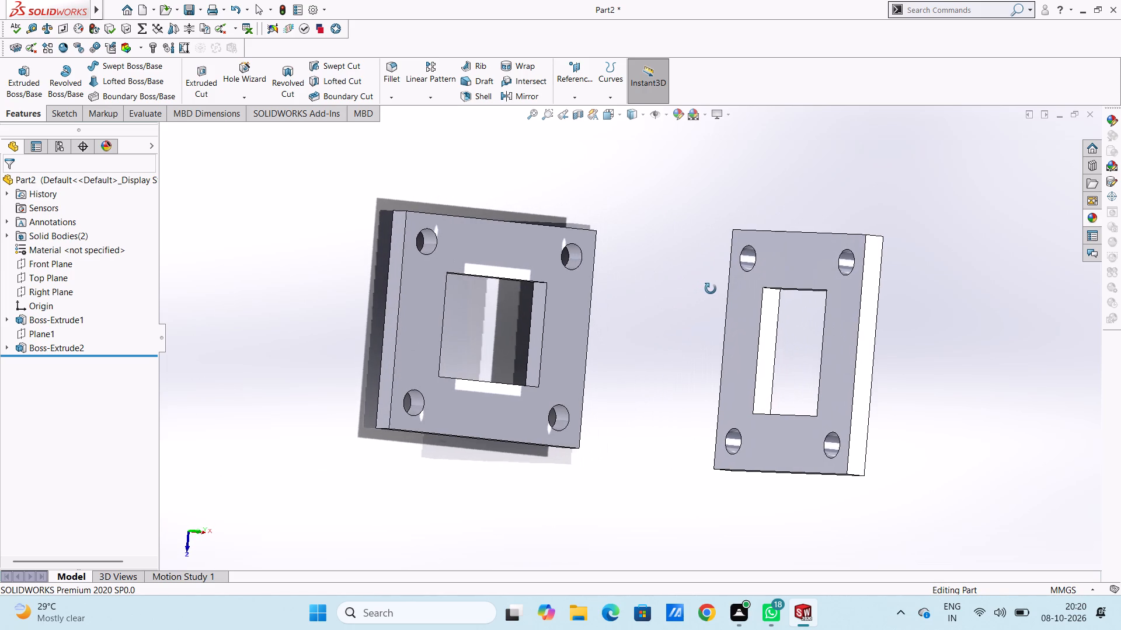
middle_drag(711, 289, 707, 288)
Undo the extrusion of the lower flange and return to editing its profile sketch.
key(ctrl+z)
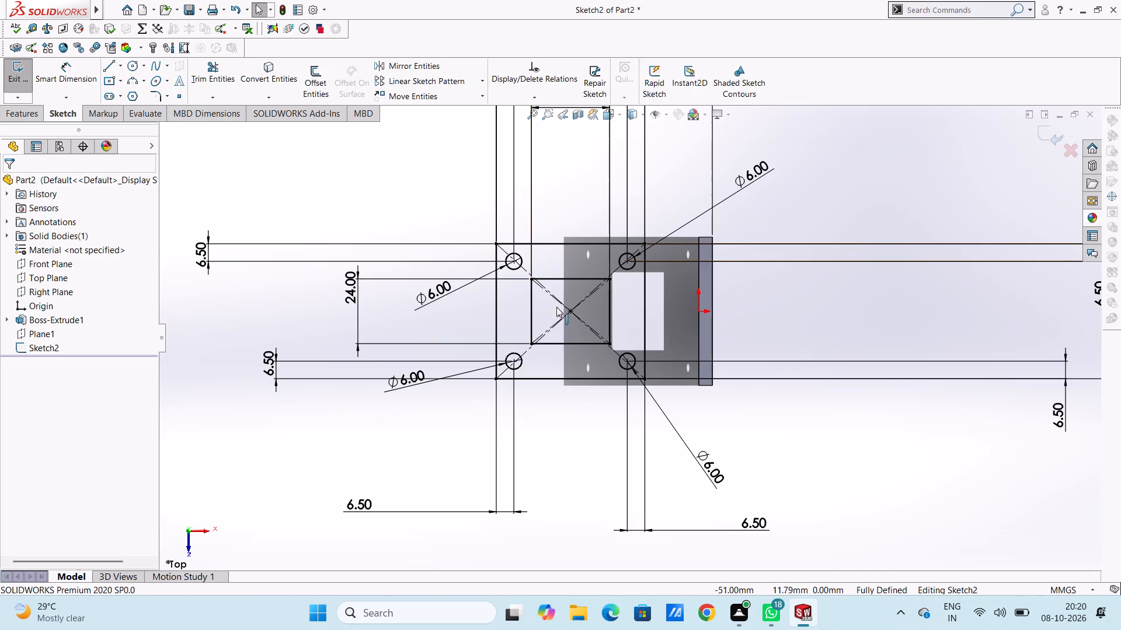
Set the lower flange's outer rectangle to 50 mm along its horizontal sketch side and 55 mm along its vertical side.
scroll(518, 358, up, 2)
scroll(577, 230, up, 2)
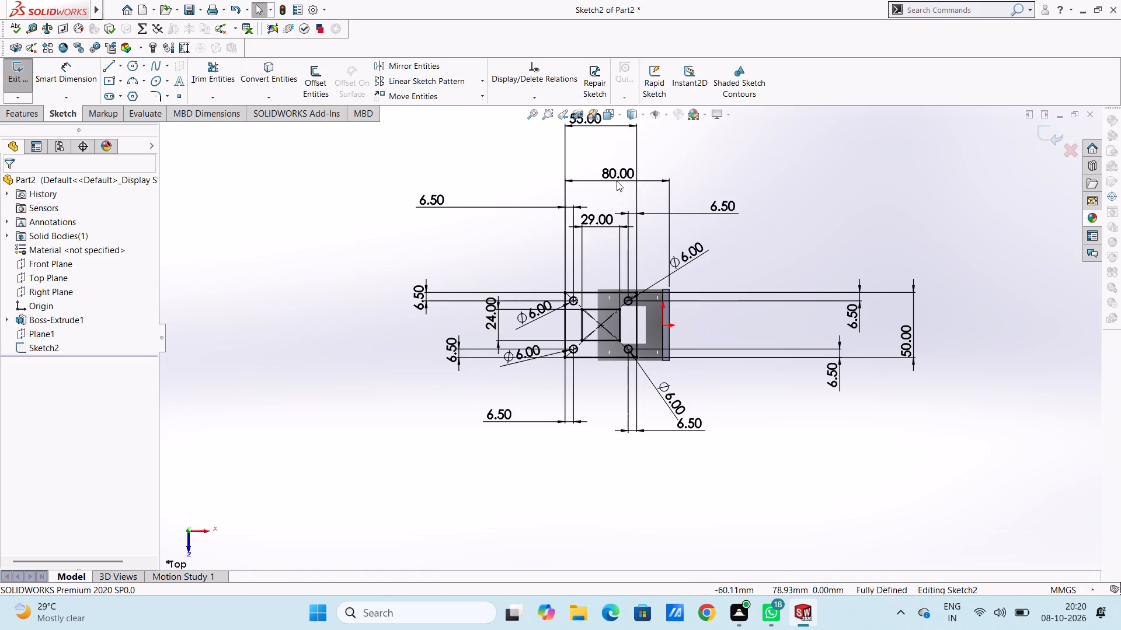
scroll(618, 155, up, 2)
double_click(603, 185)
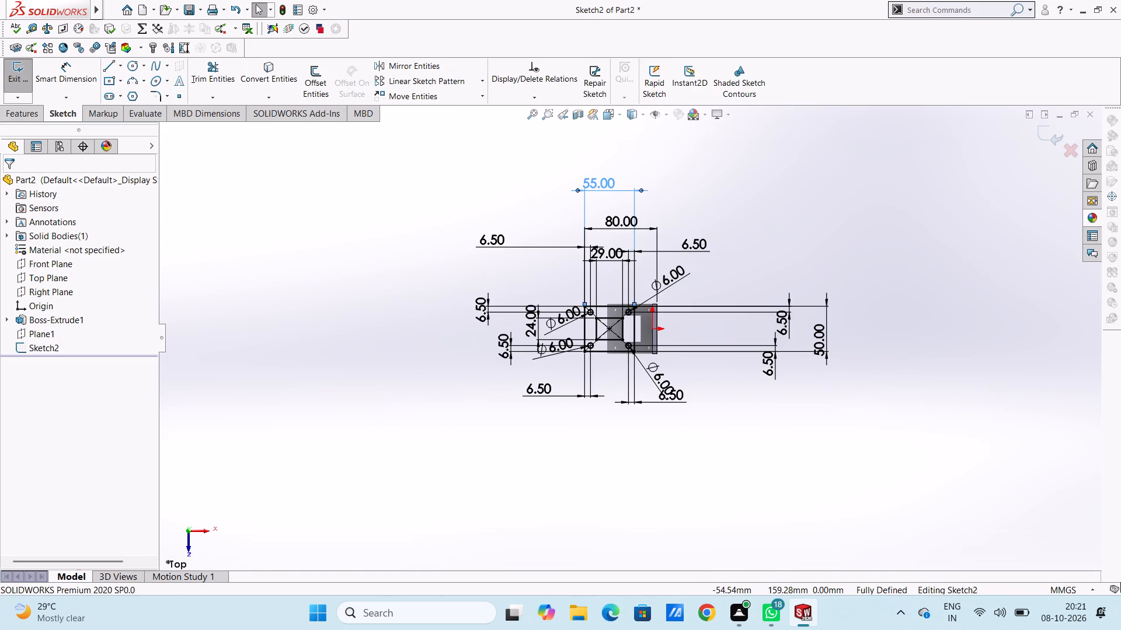
text(50)
key(Return)
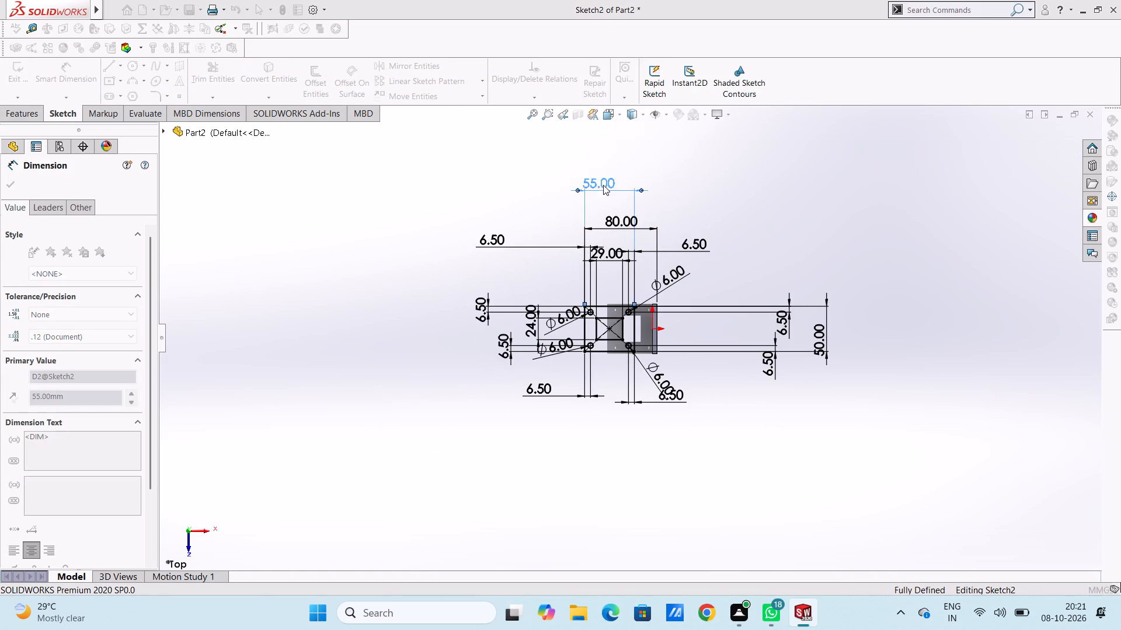
click(542, 178)
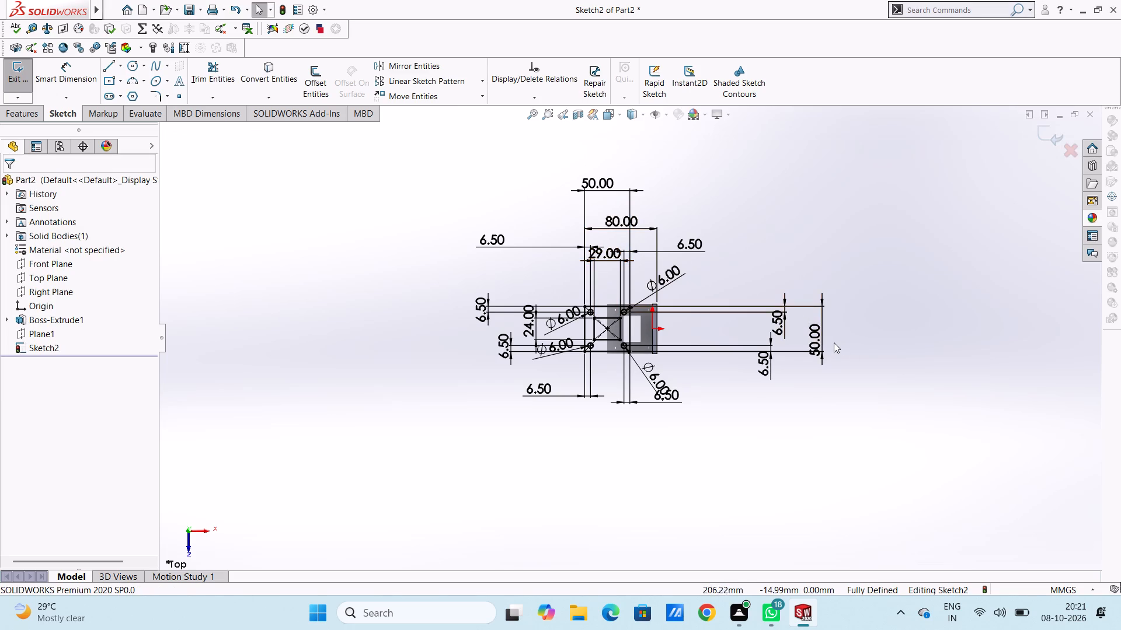
double_click(824, 338)
text(55)
key(Return)
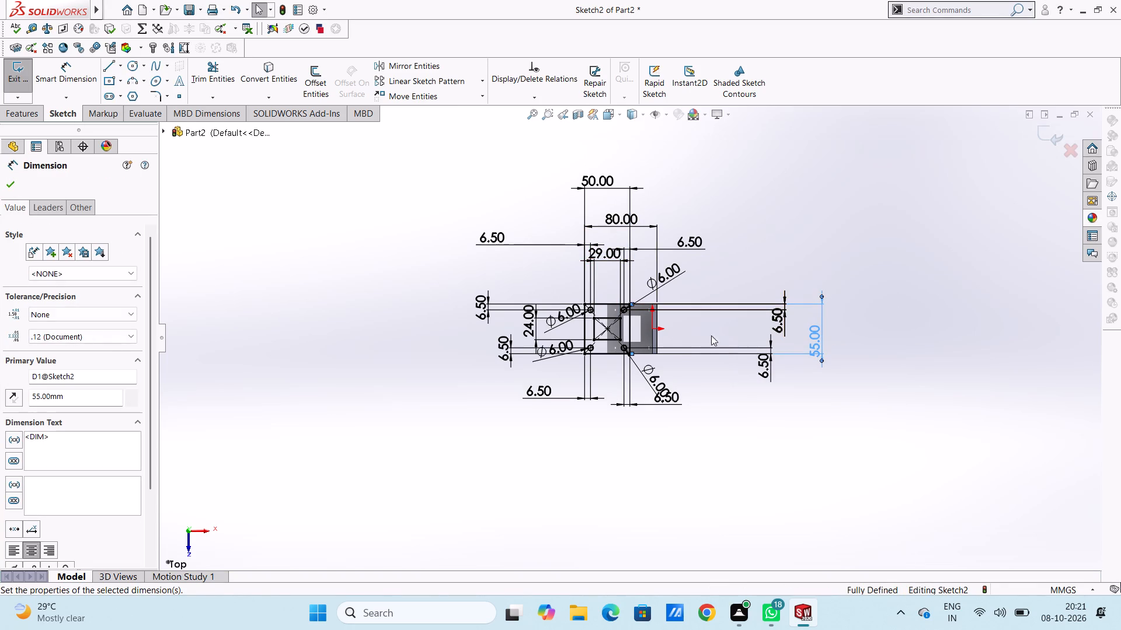
click(710, 330)
Set the inner rectangular opening to 29 mm vertically and 24 mm horizontally in the lower flange's sketch.
scroll(605, 337, down, 3)
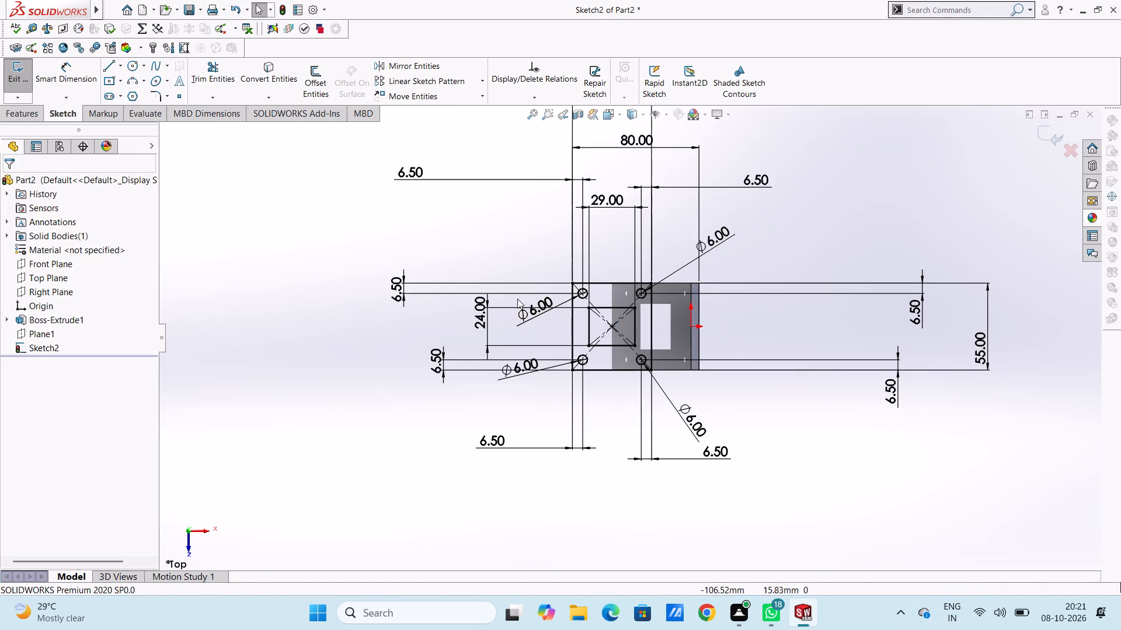
double_click(477, 318)
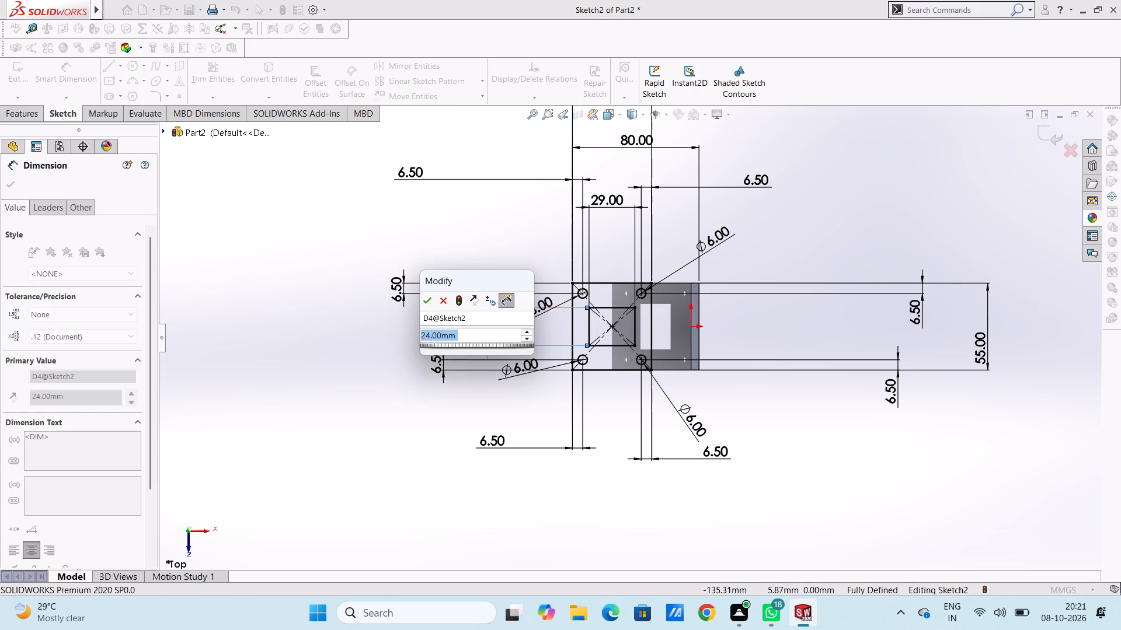
text(29)
key(Return)
click(361, 324)
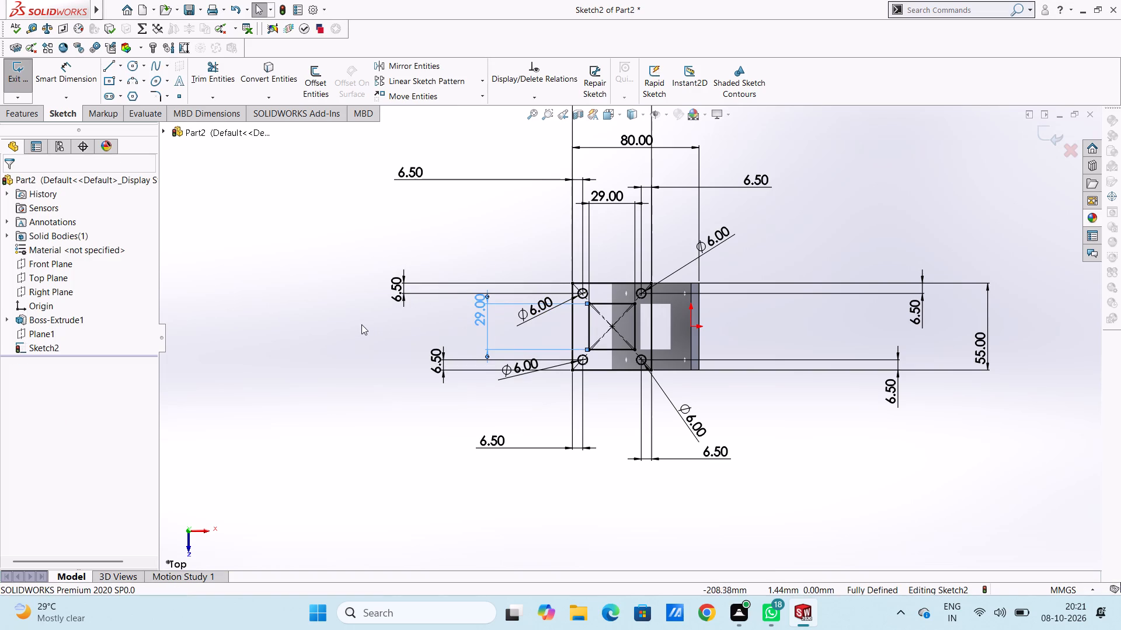
double_click(610, 194)
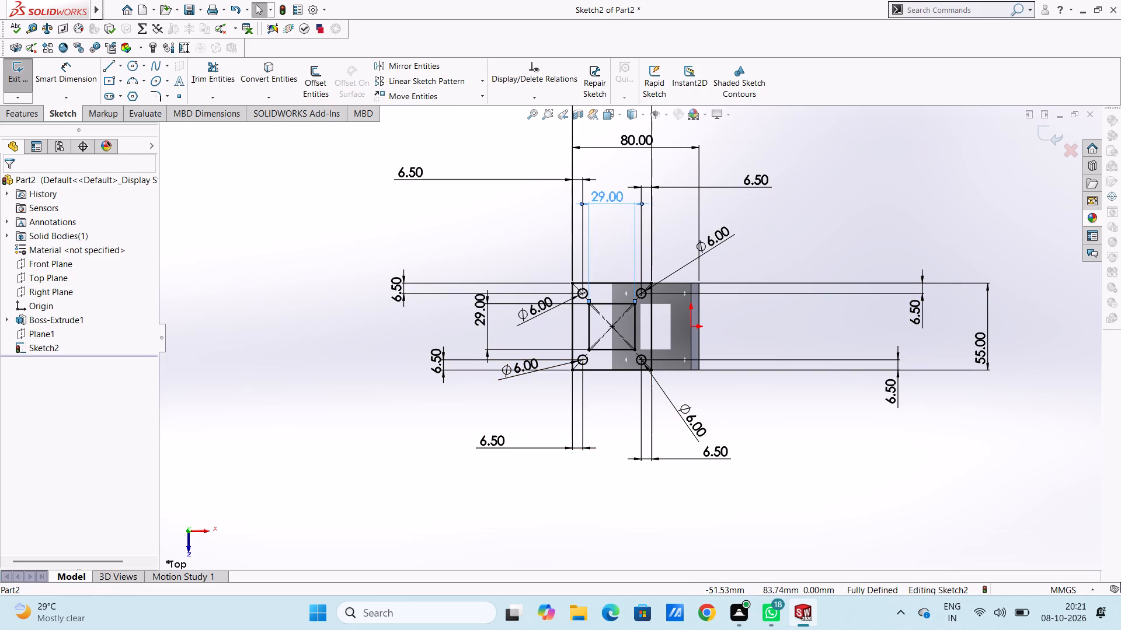
text(24)
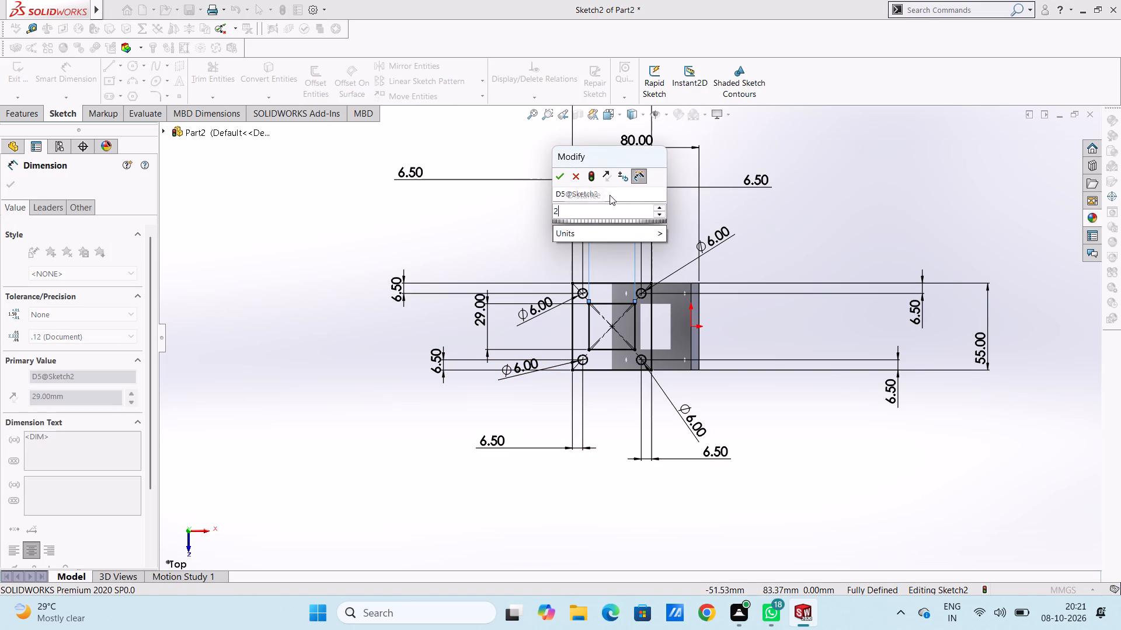
key(Return)
click(490, 249)
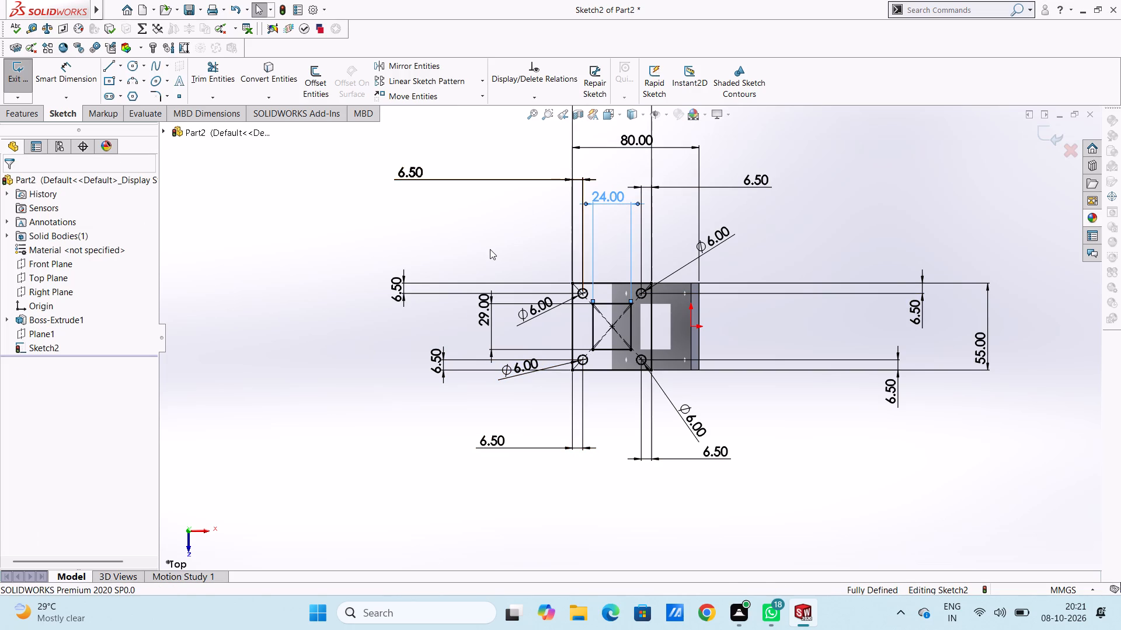
Extrude the lower flange's profile 5 mm blind in the reversed direction, away from the upper flange.
click(22, 114)
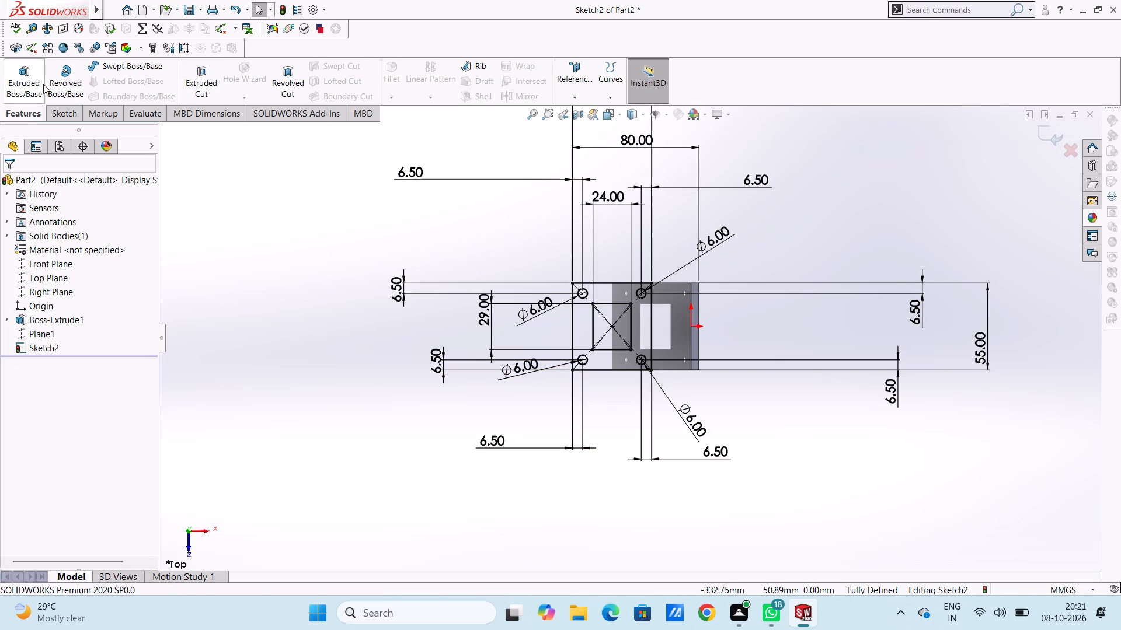
click(19, 78)
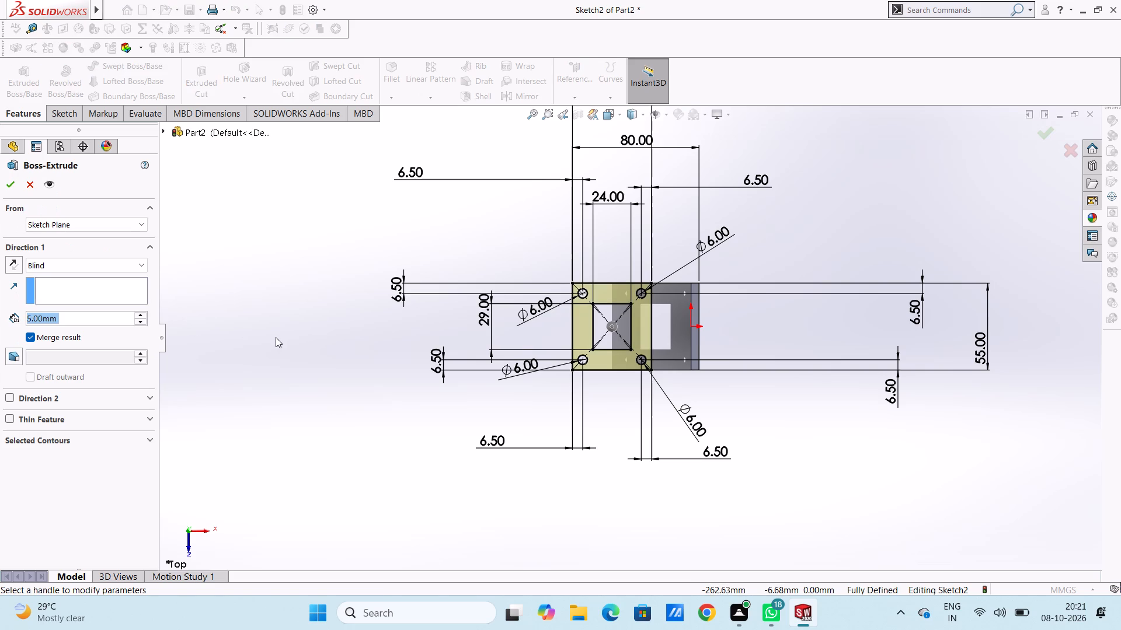
middle_drag(293, 377, 380, 311)
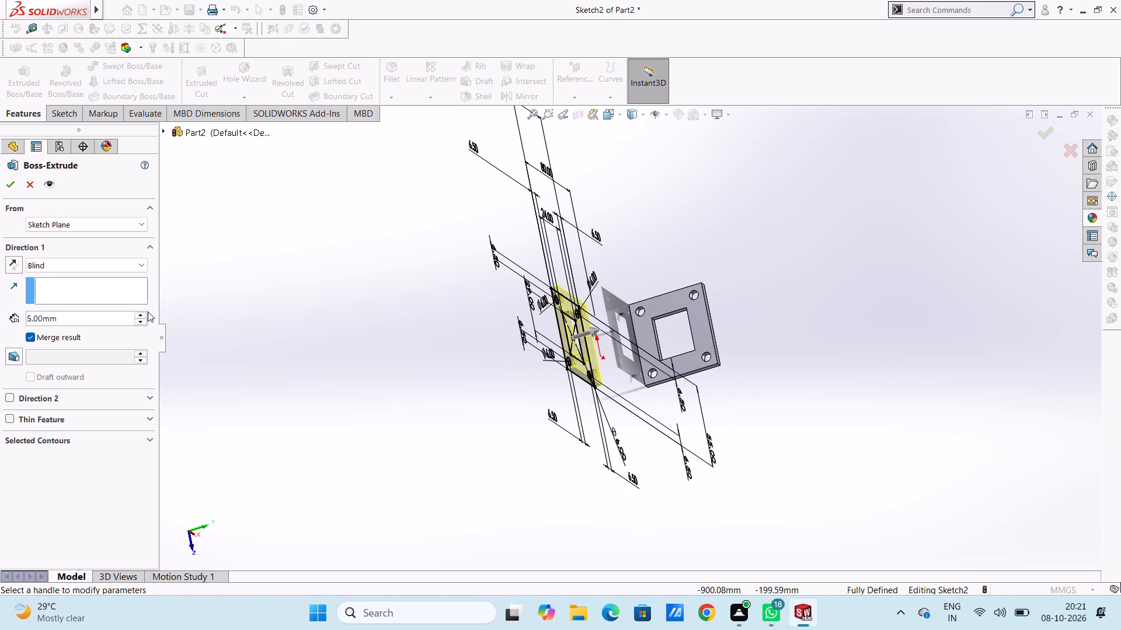
click(6, 265)
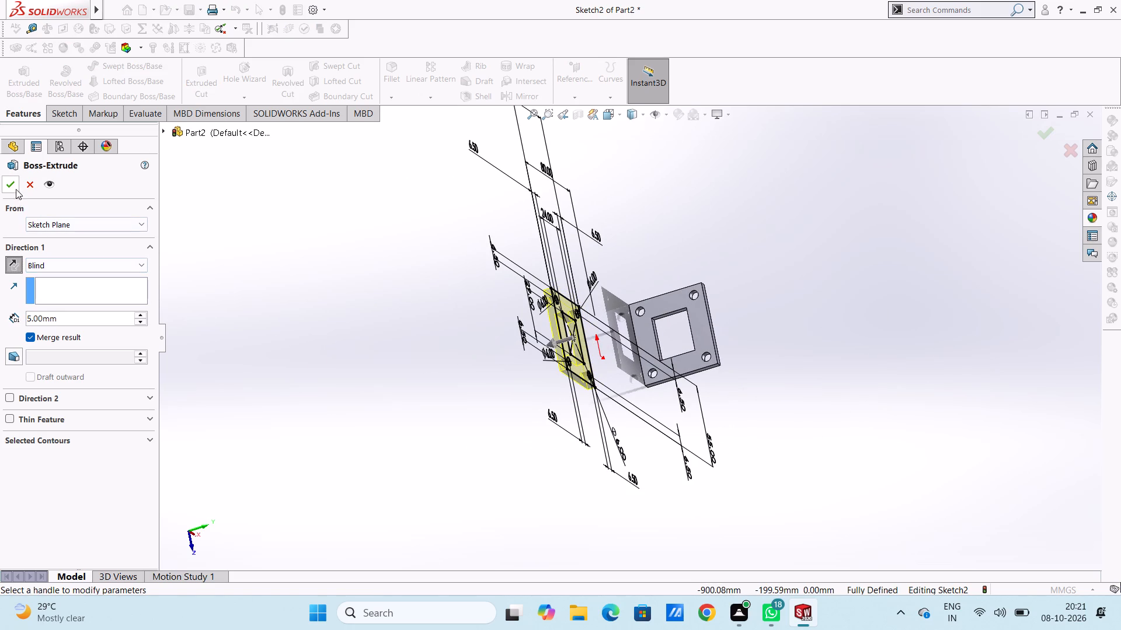
click(14, 184)
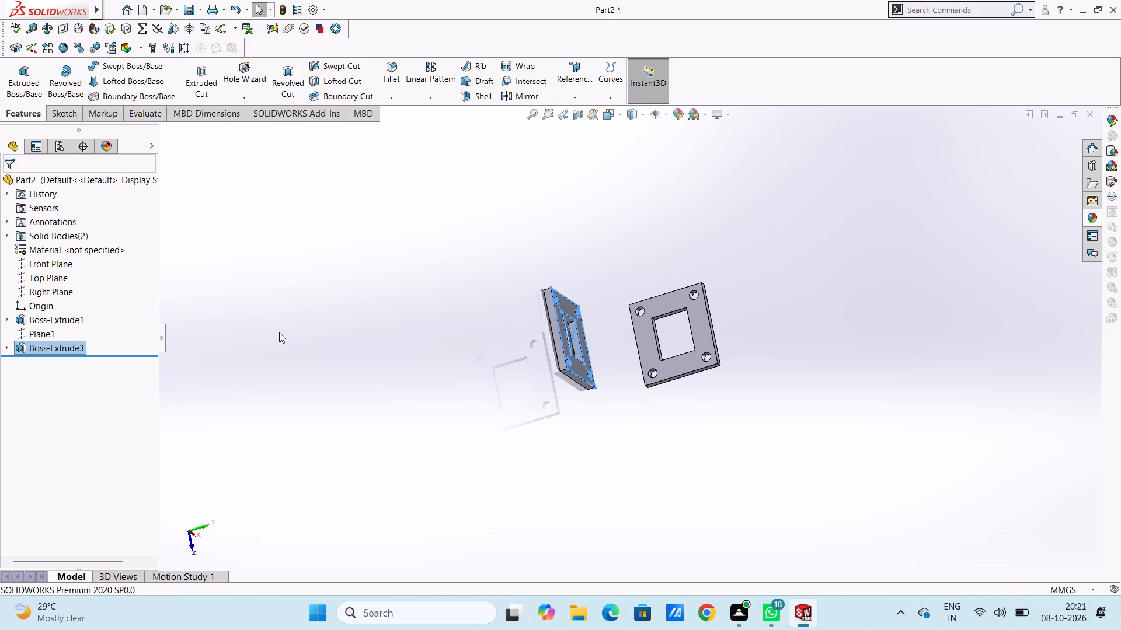
Sketch a 24 x 29 mm corner rectangle on the lower flange's top face, tracing the edges of its rectangular opening.
middle_drag(334, 381, 365, 350)
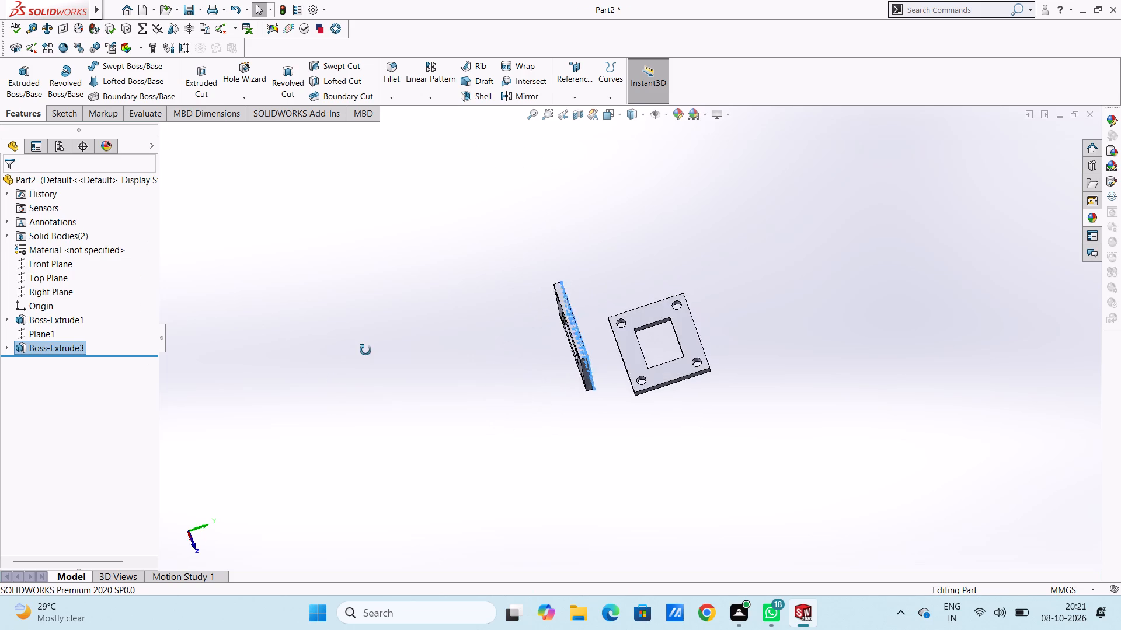
middle_drag(365, 350, 384, 365)
click(384, 370)
middle_drag(430, 350, 469, 348)
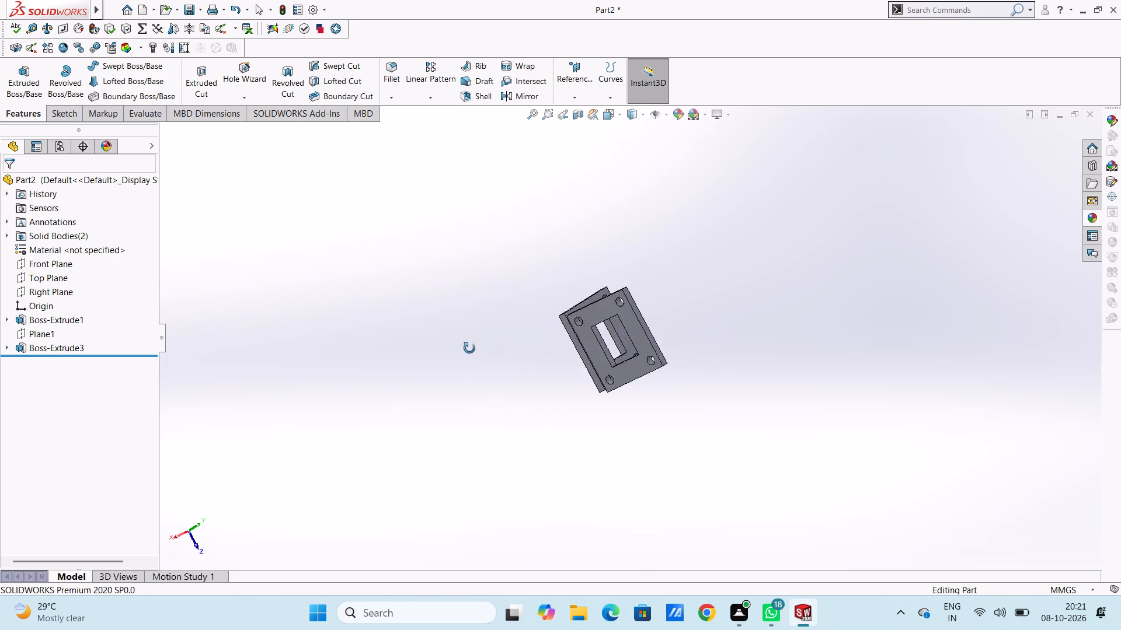
middle_drag(469, 348, 340, 384)
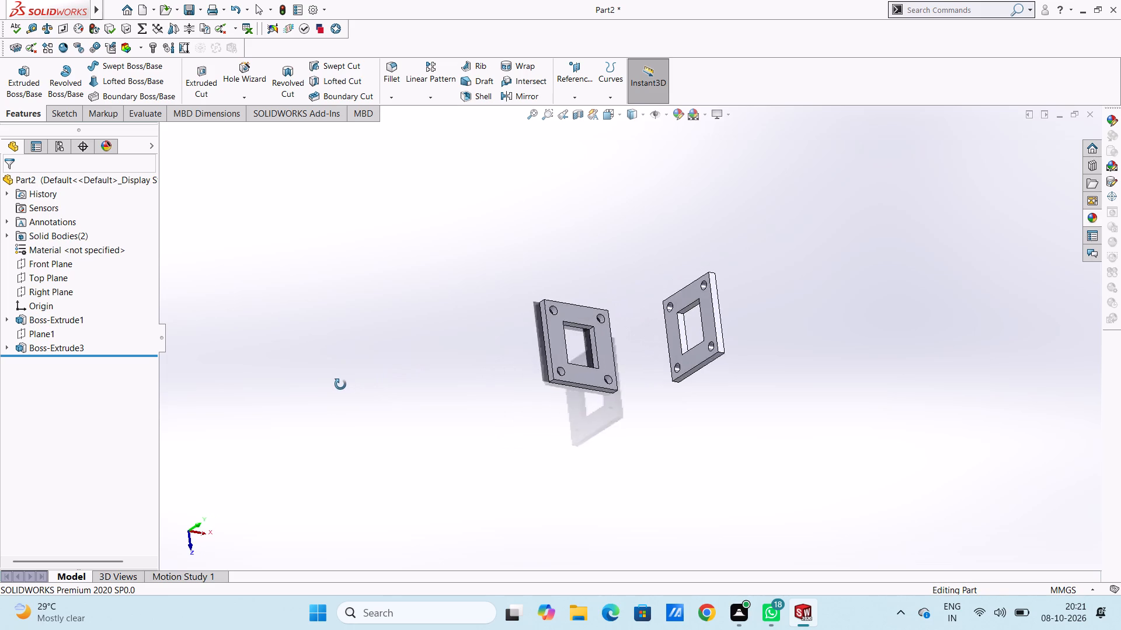
middle_drag(340, 384, 309, 385)
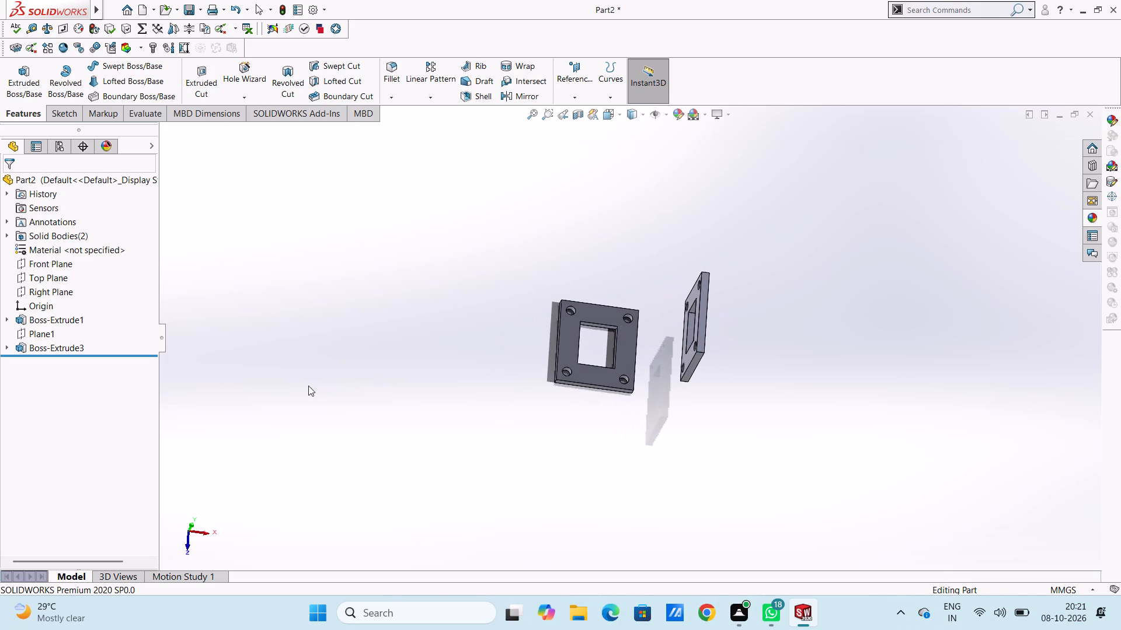
key(ctrl+5)
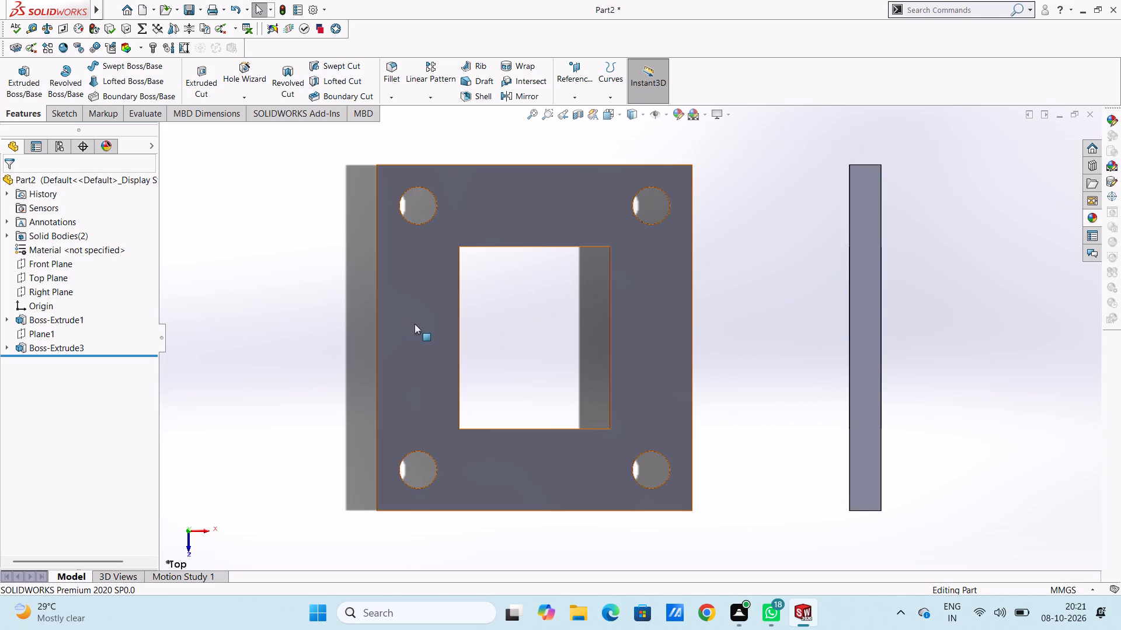
click(426, 325)
click(478, 292)
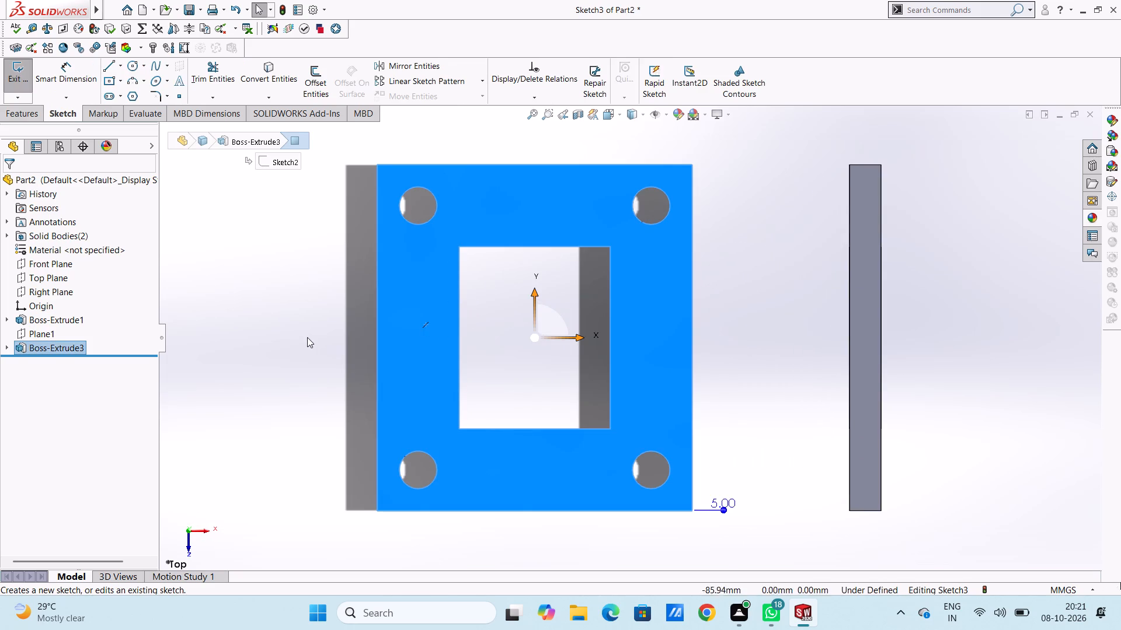
click(307, 337)
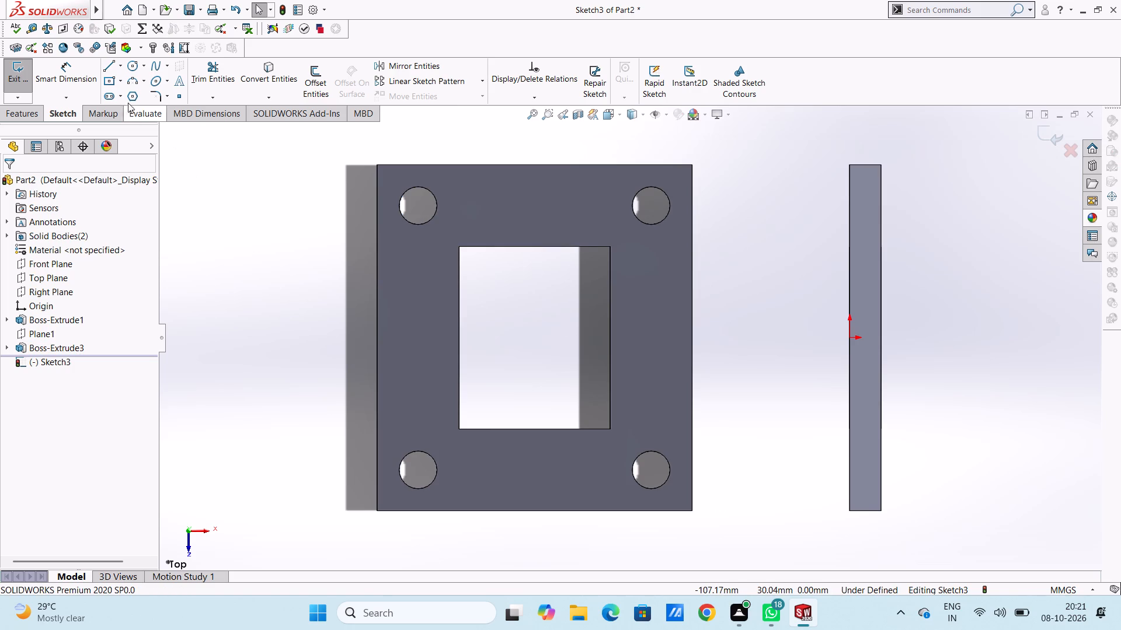
click(119, 83)
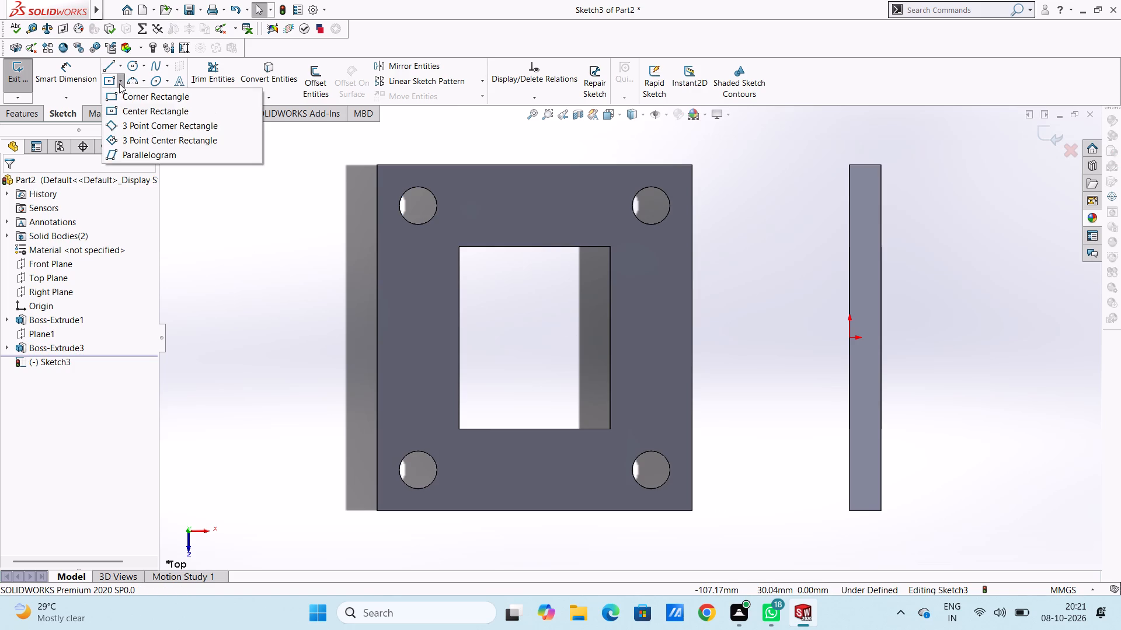
click(112, 98)
click(459, 245)
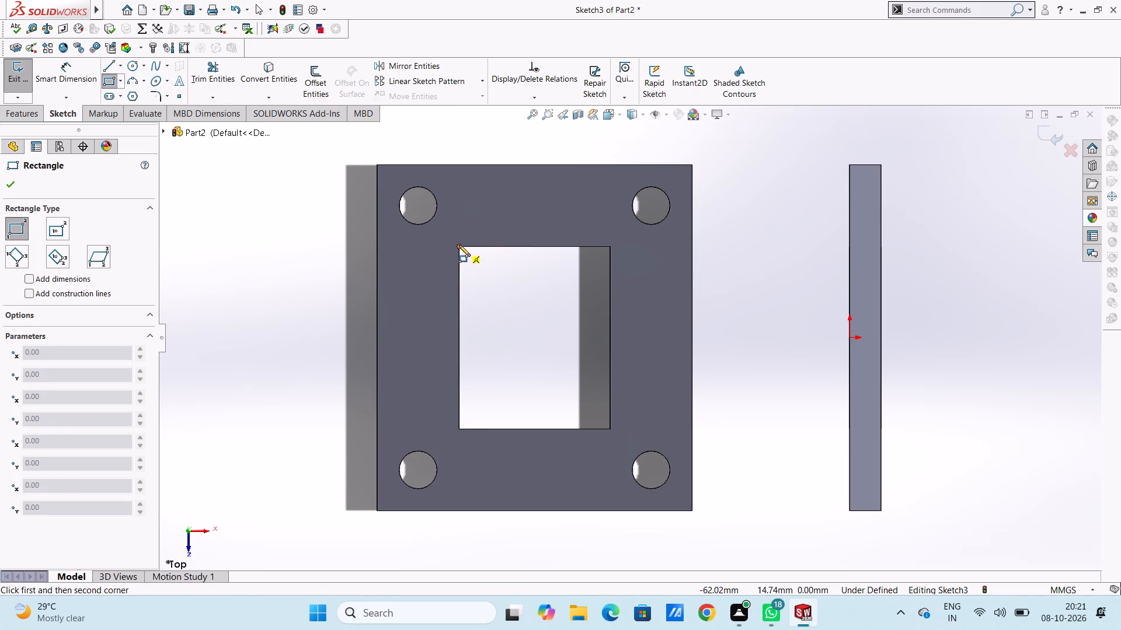
click(612, 430)
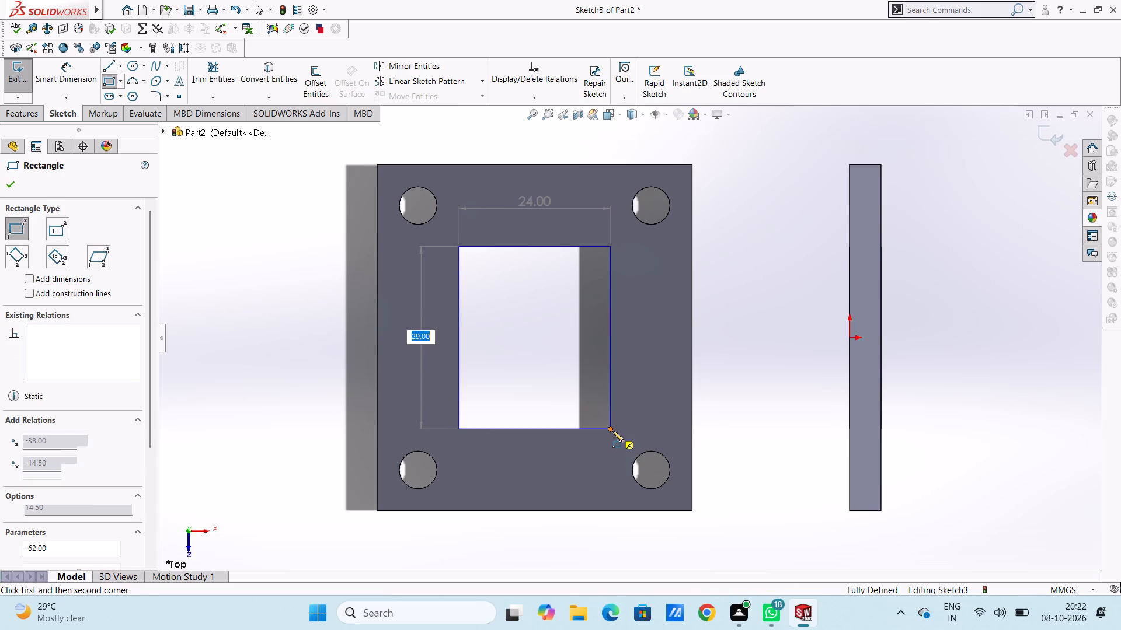
click(4, 182)
click(242, 246)
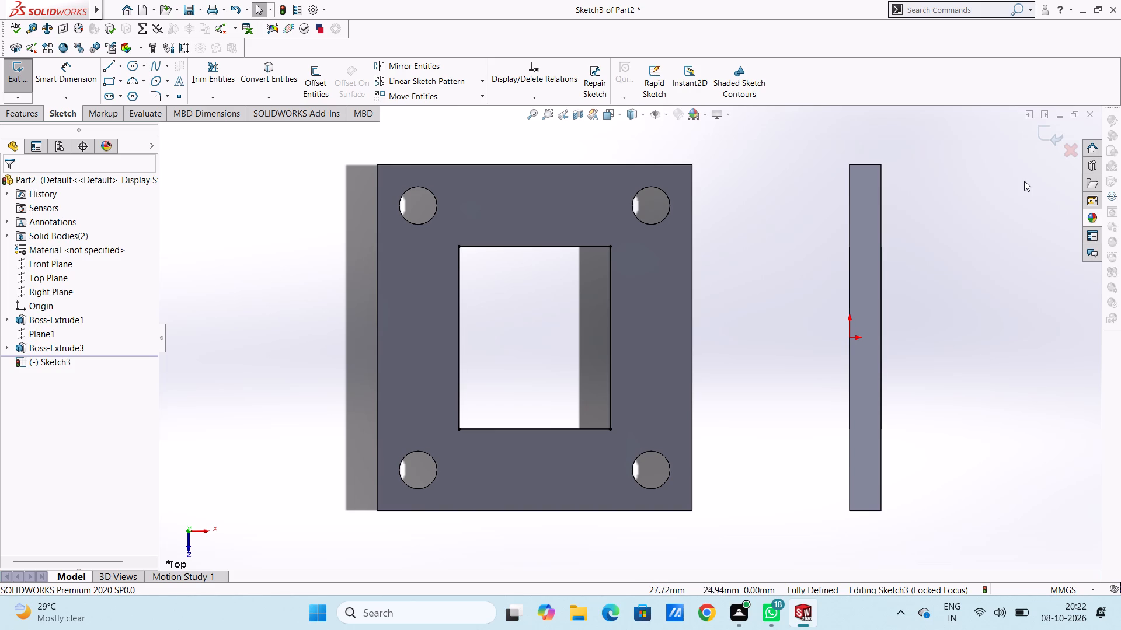
click(1042, 135)
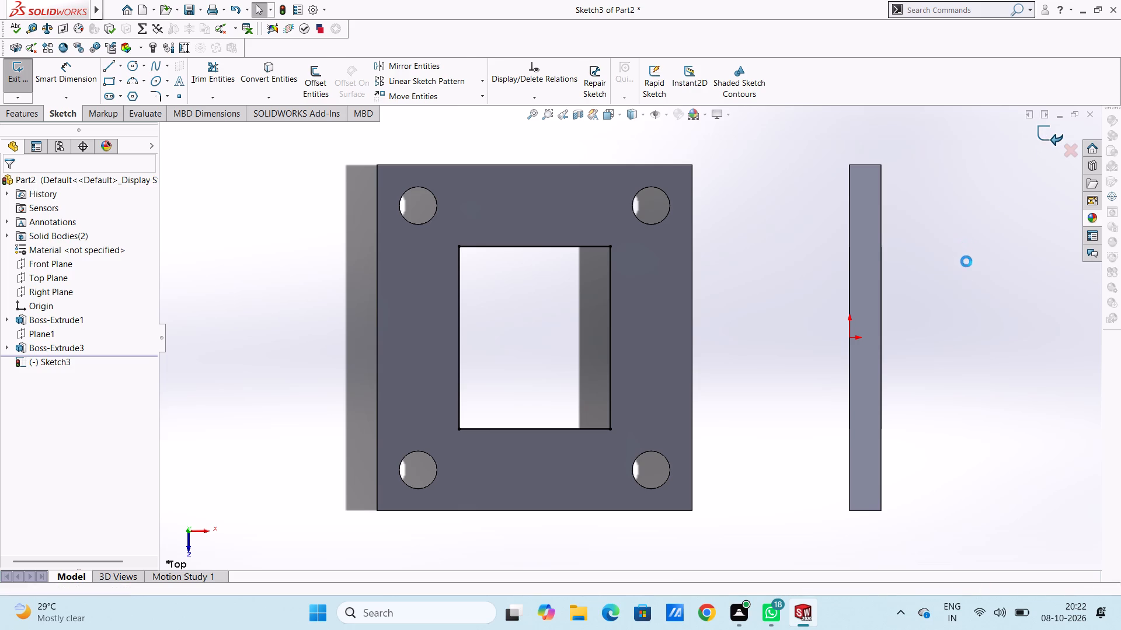
click(959, 313)
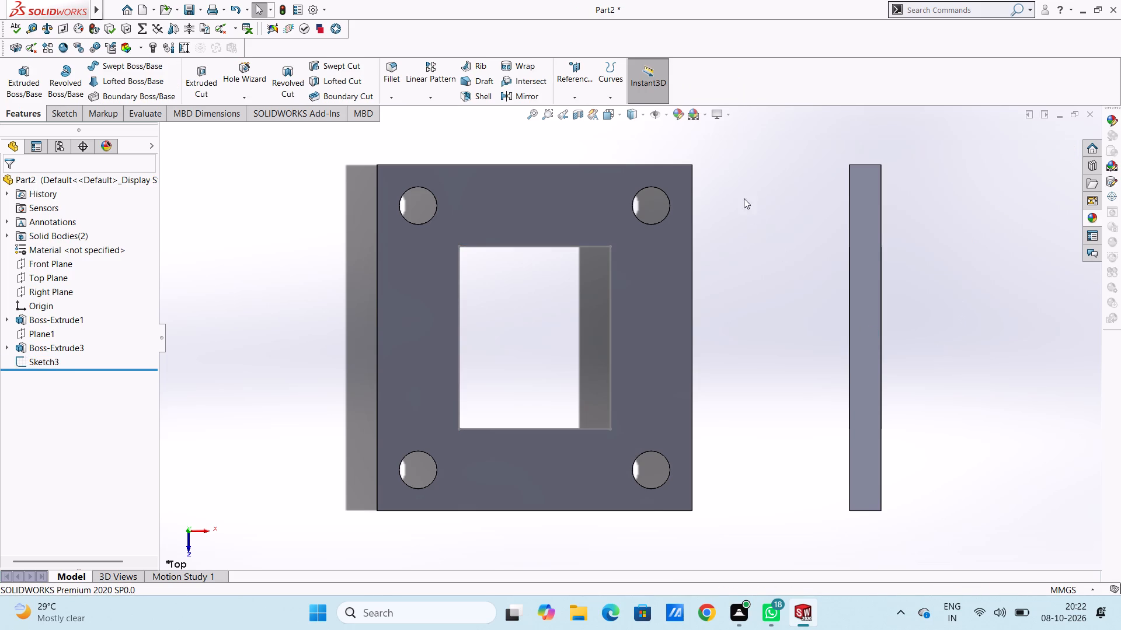
Create a reference plane offset 0 mm from the Front Plane.
click(575, 72)
click(592, 115)
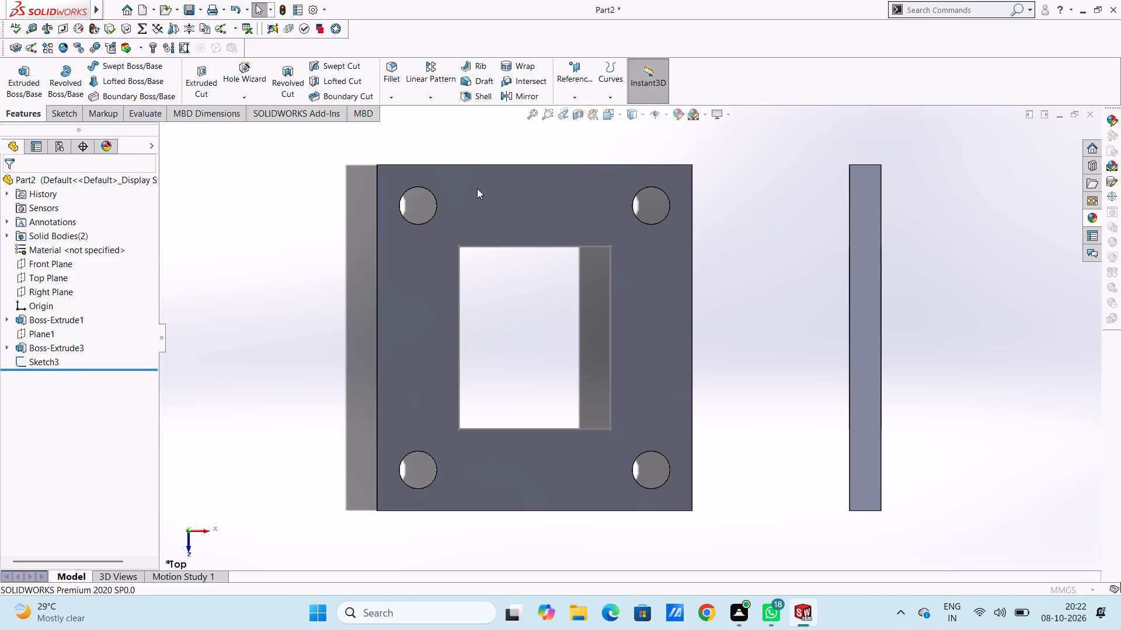
click(213, 132)
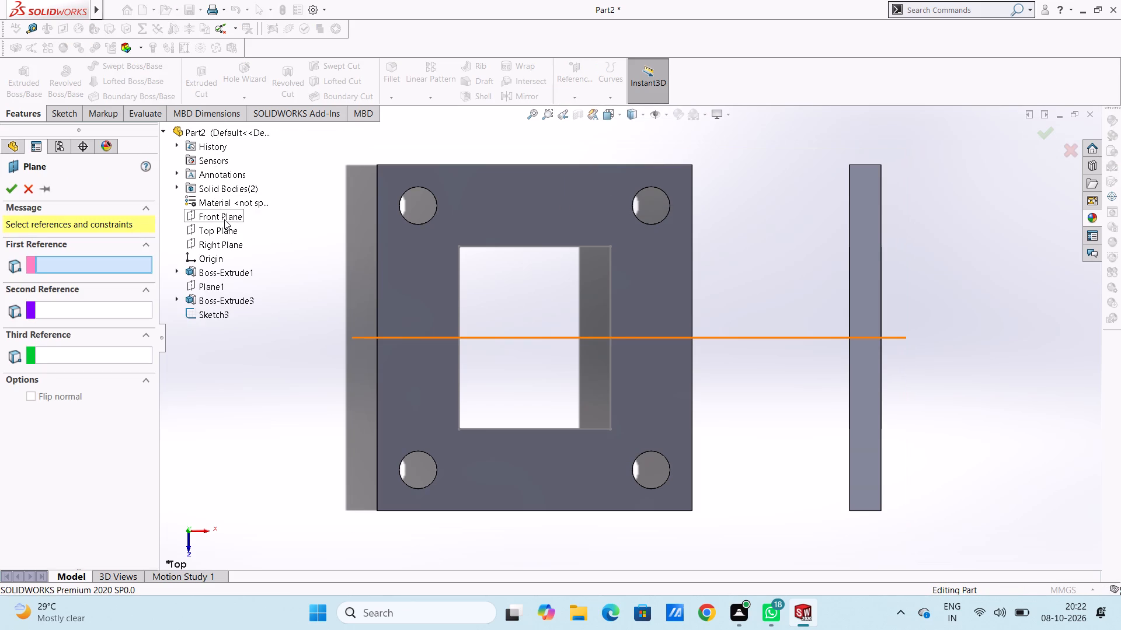
click(224, 219)
double_click(101, 362)
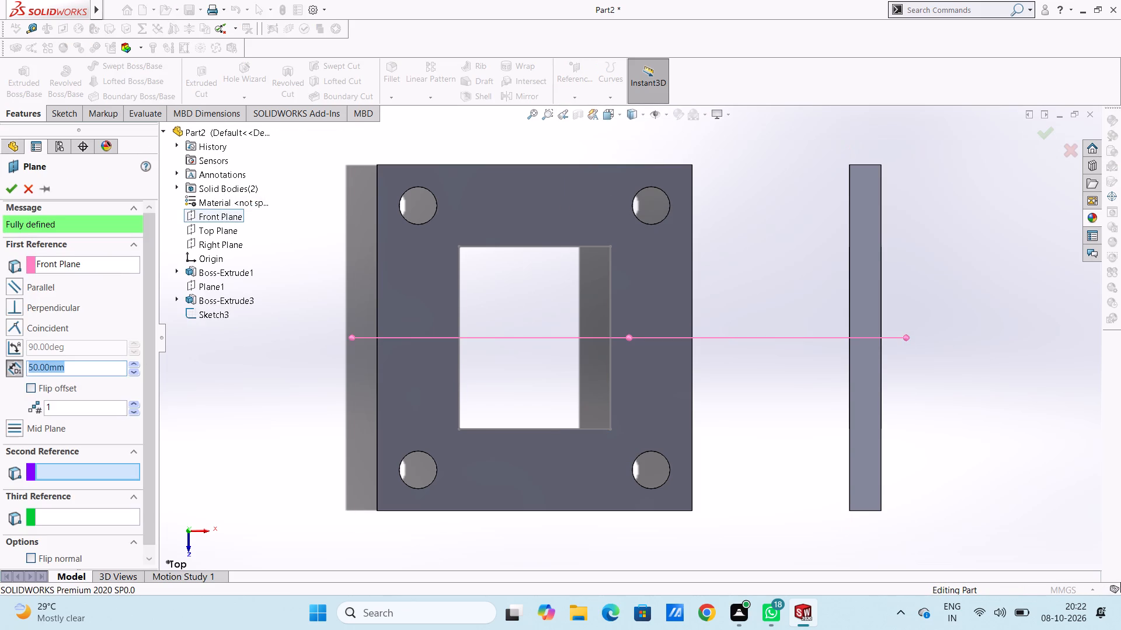
key(0)
key(Return)
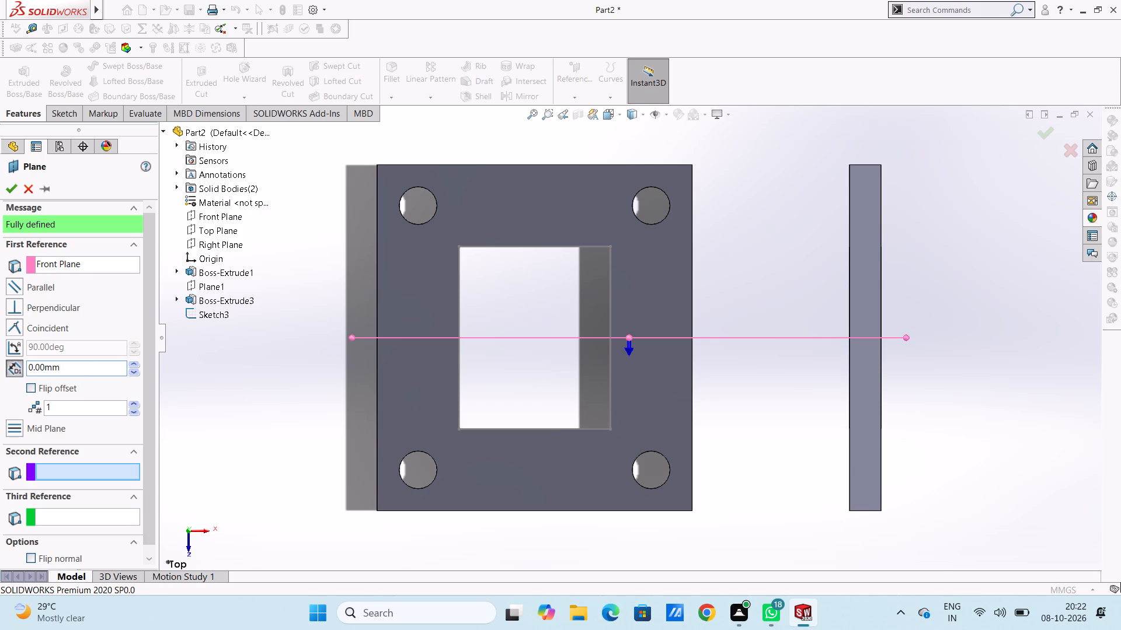
click(13, 190)
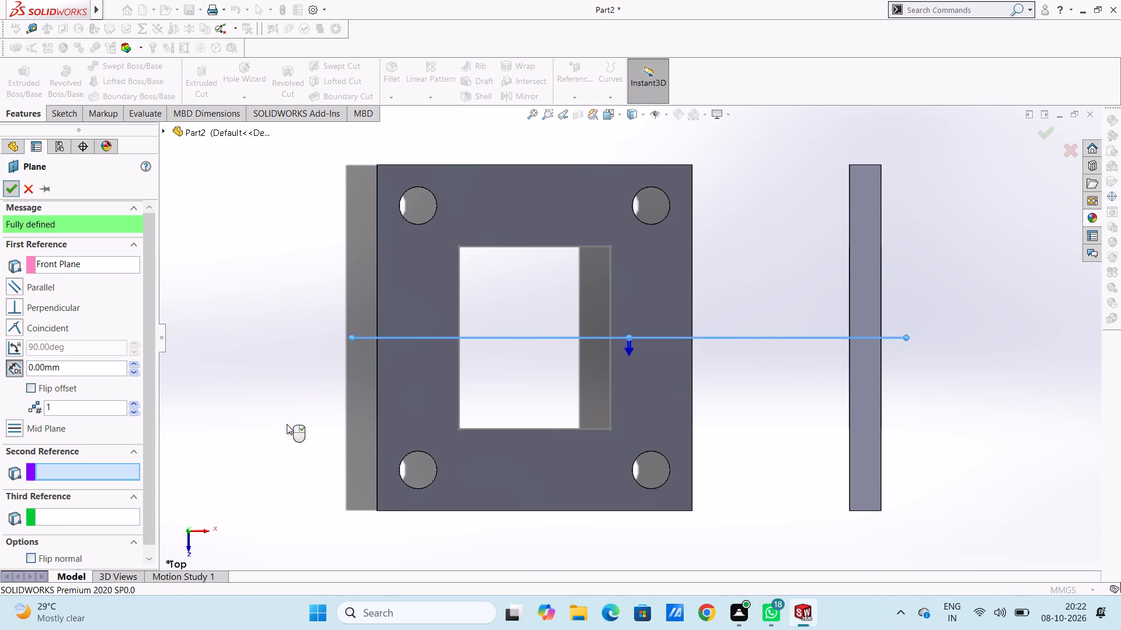
click(283, 421)
Sketch an L-shaped path on the new plane: 50 mm vertically from the lower flange's top centre, then 50 mm horizontally to the origin.
middle_drag(297, 436, 289, 330)
scroll(293, 349, up, 3)
middle_drag(321, 408, 339, 373)
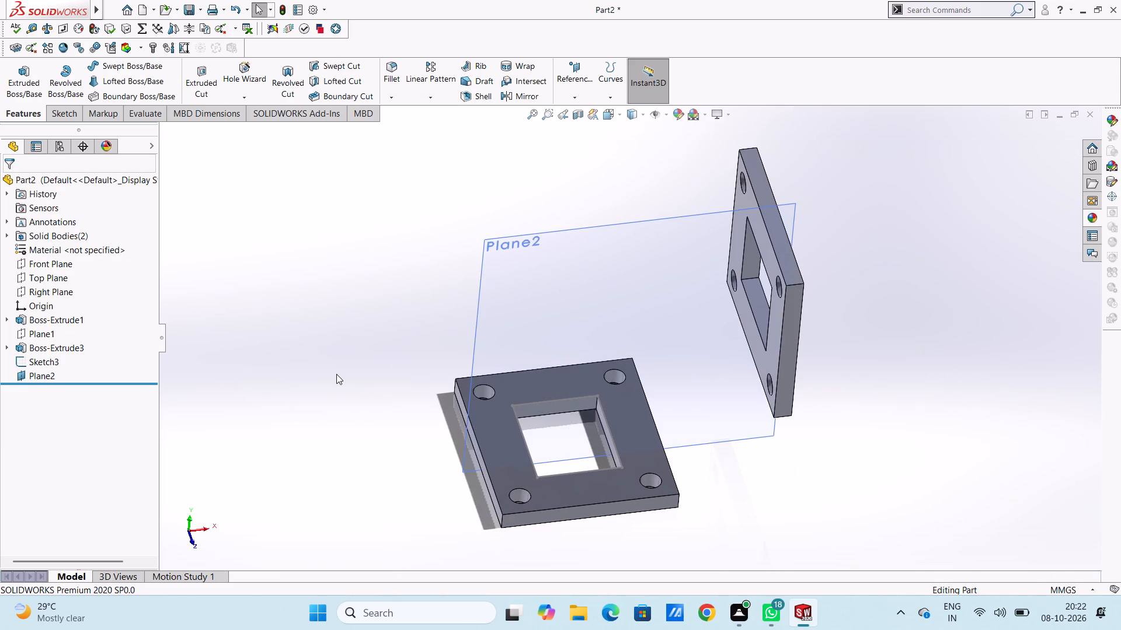
key(ctrl+1)
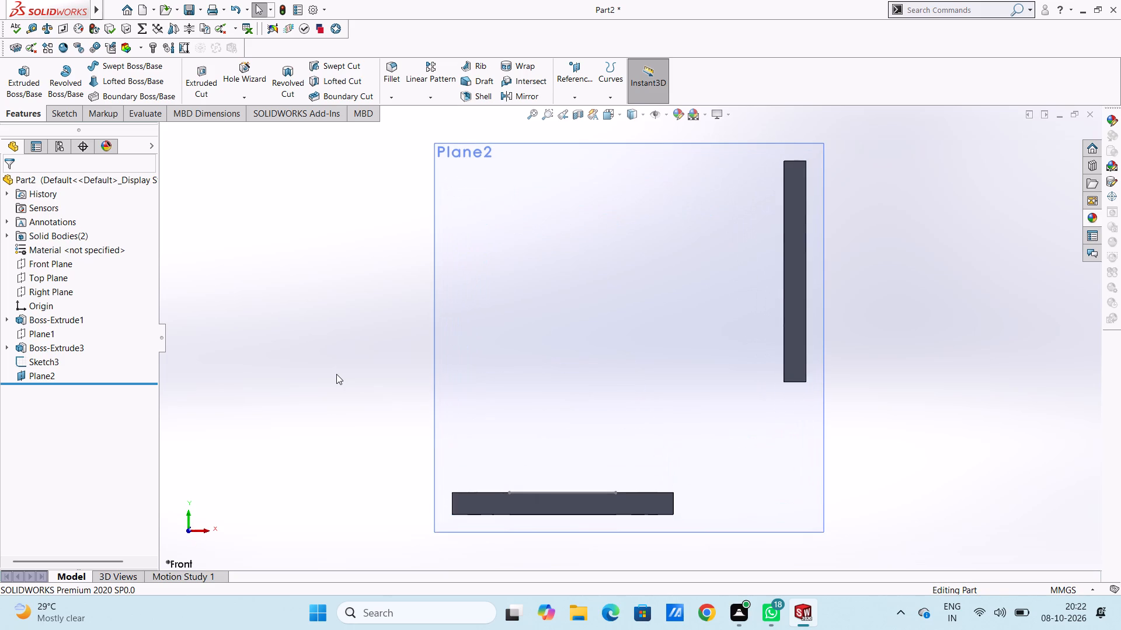
click(548, 295)
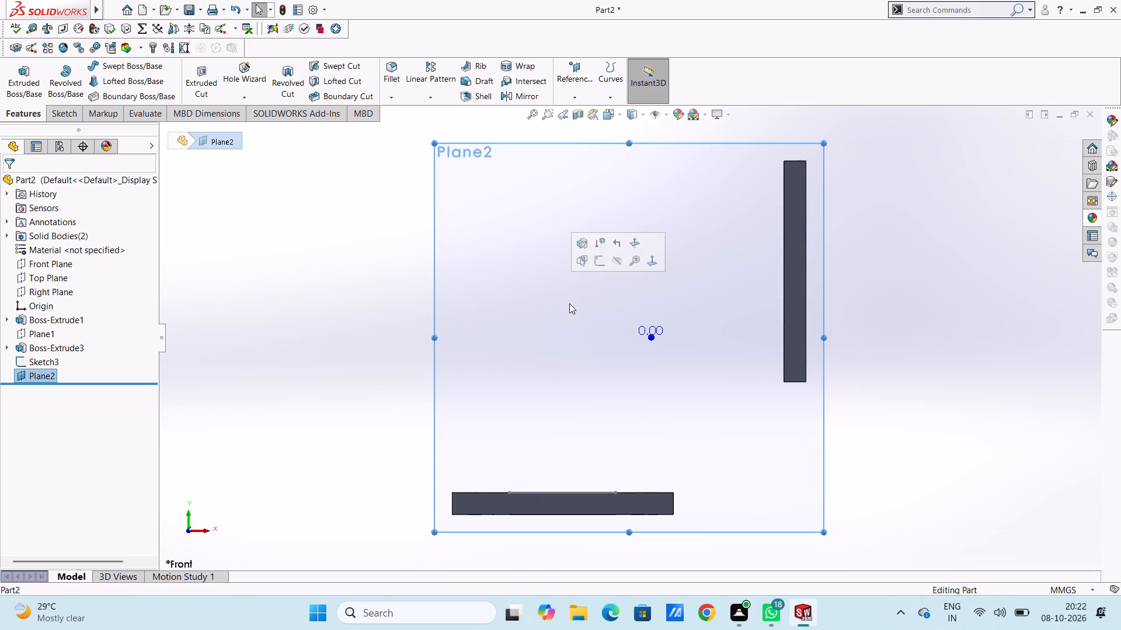
click(600, 262)
click(372, 321)
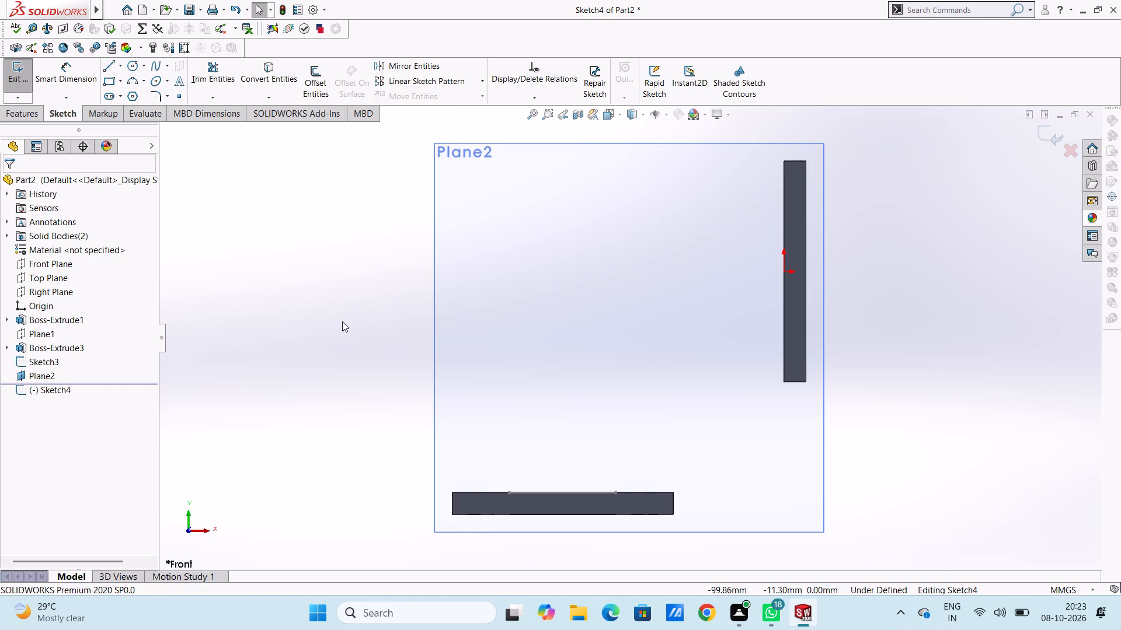
click(113, 66)
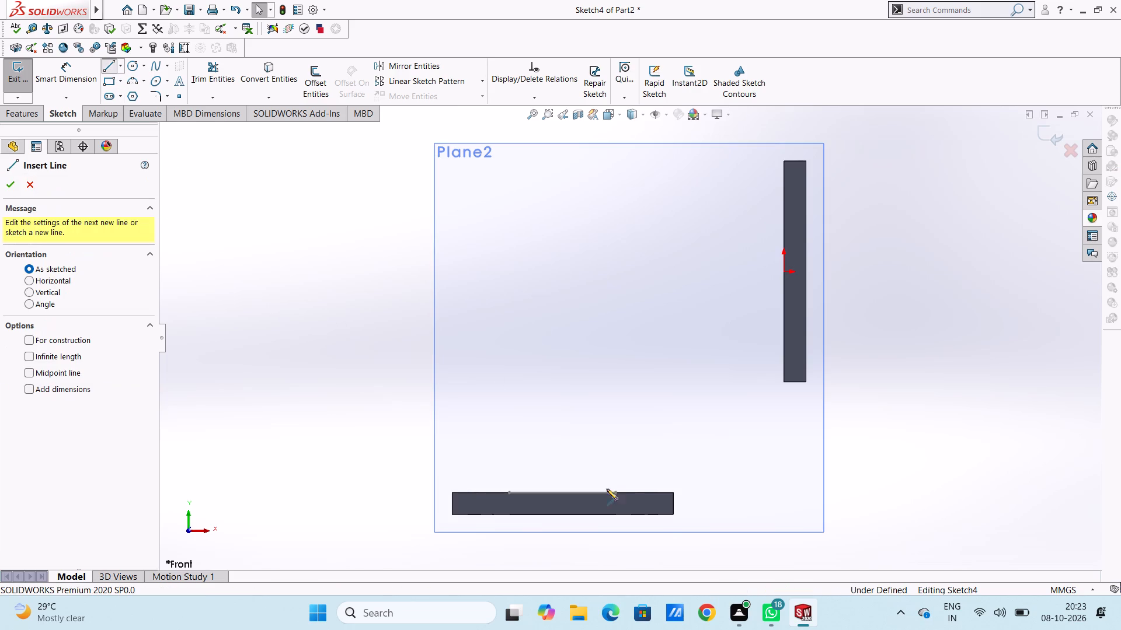
click(563, 494)
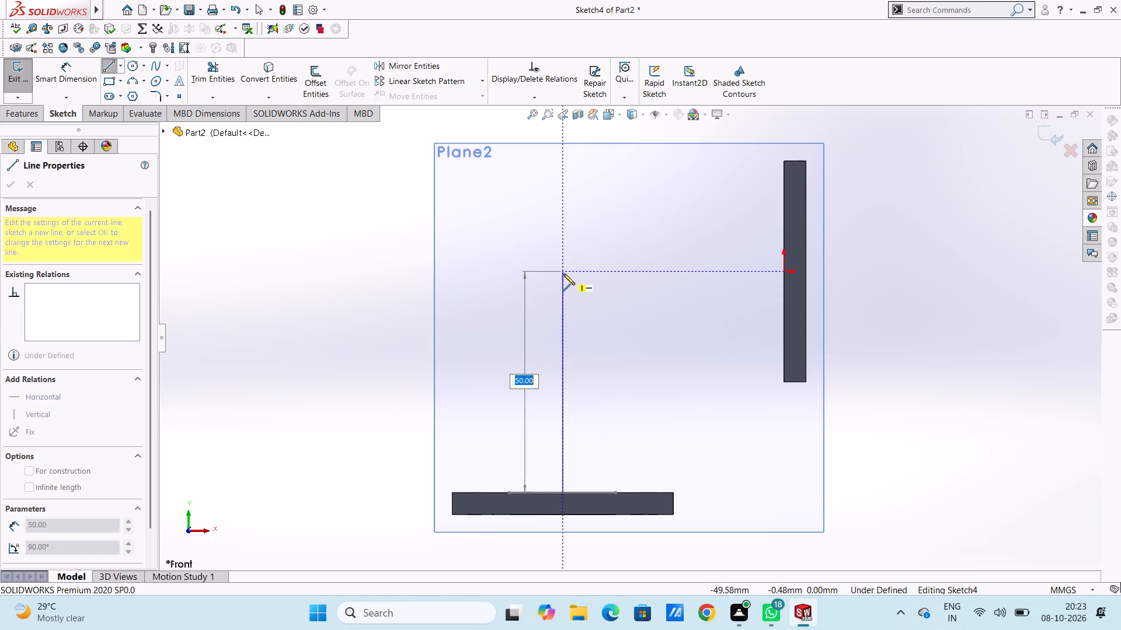
click(561, 272)
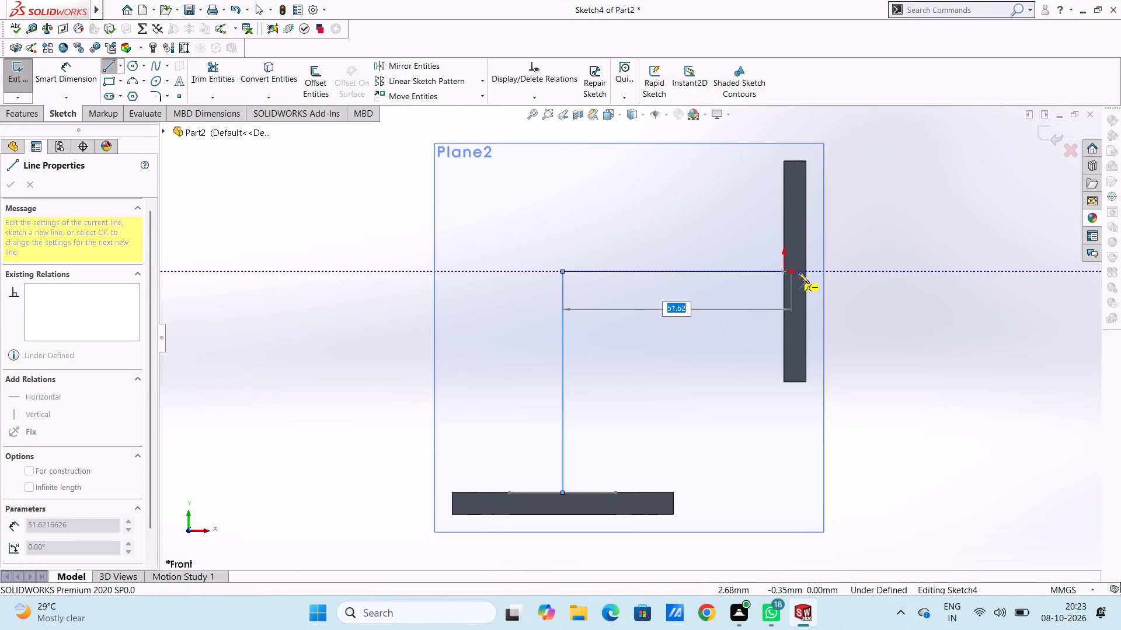
click(784, 272)
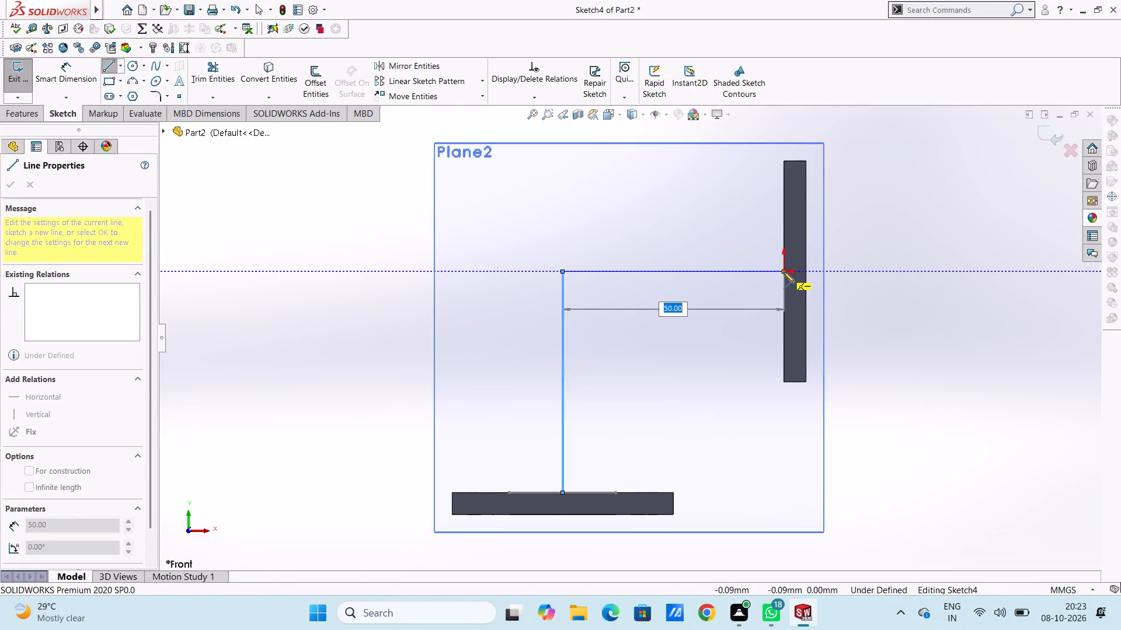
key(Escape)
key(Escape)
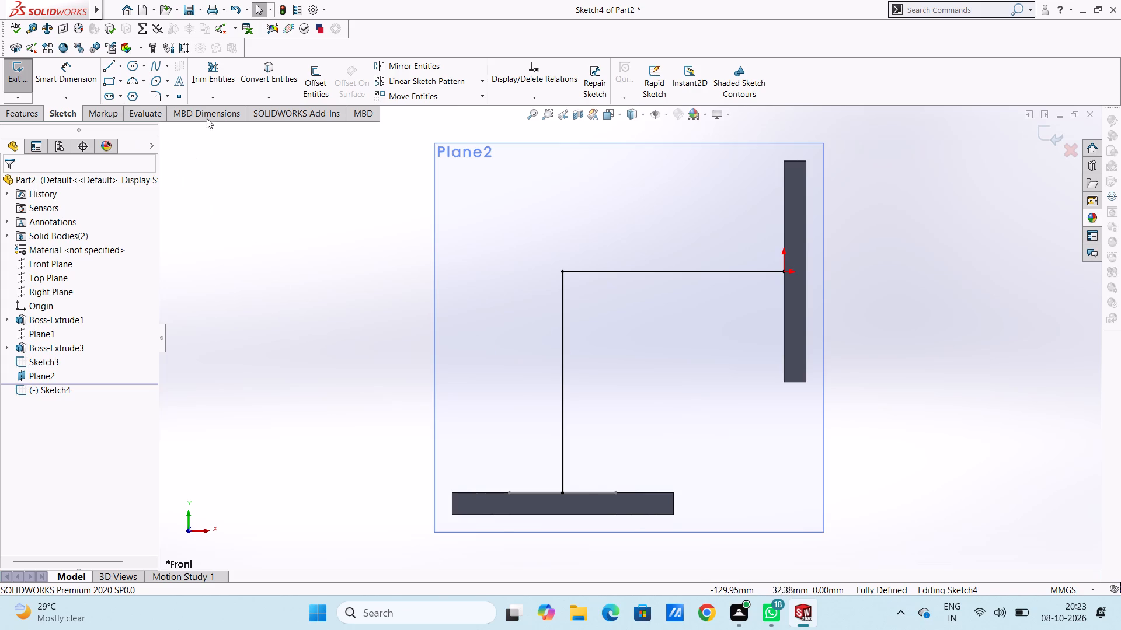
Fillet the corner of the L-shaped path sketch with a 45 mm radius.
click(154, 94)
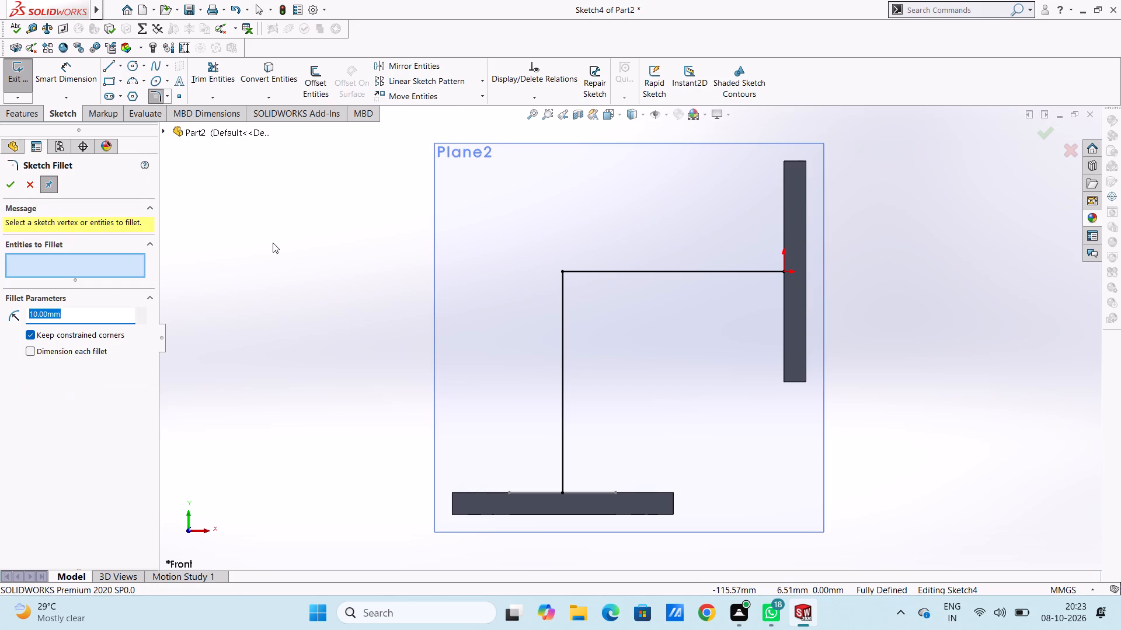
text(45)
key(Return)
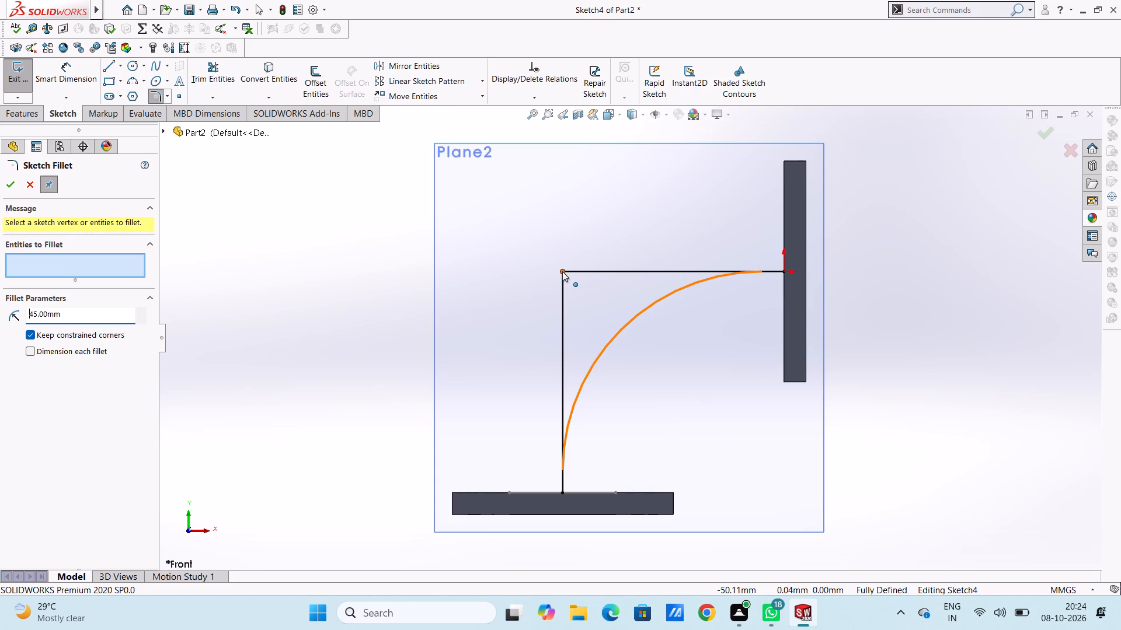
double_click(114, 313)
text(60)
key(Return)
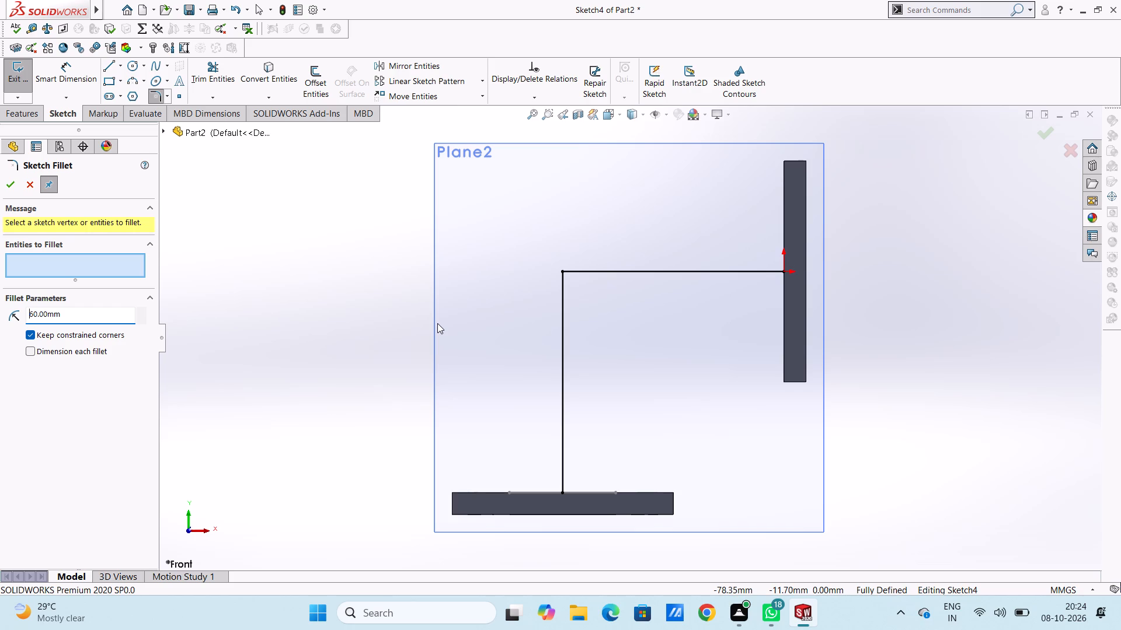
double_click(97, 317)
text(45)
key(Return)
click(562, 272)
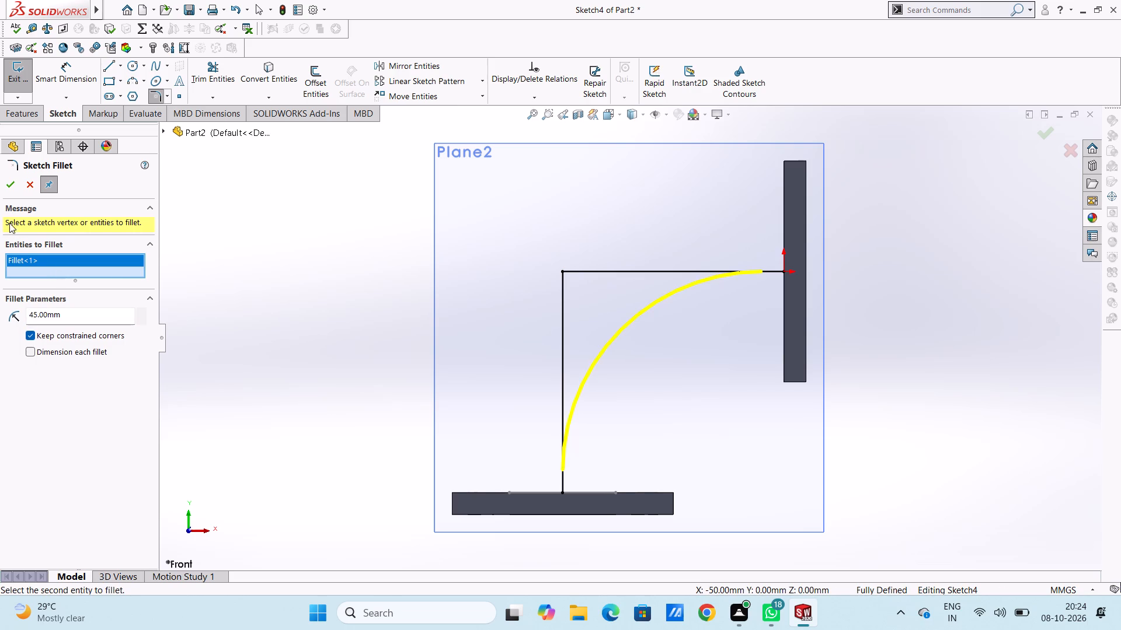
click(12, 188)
click(12, 187)
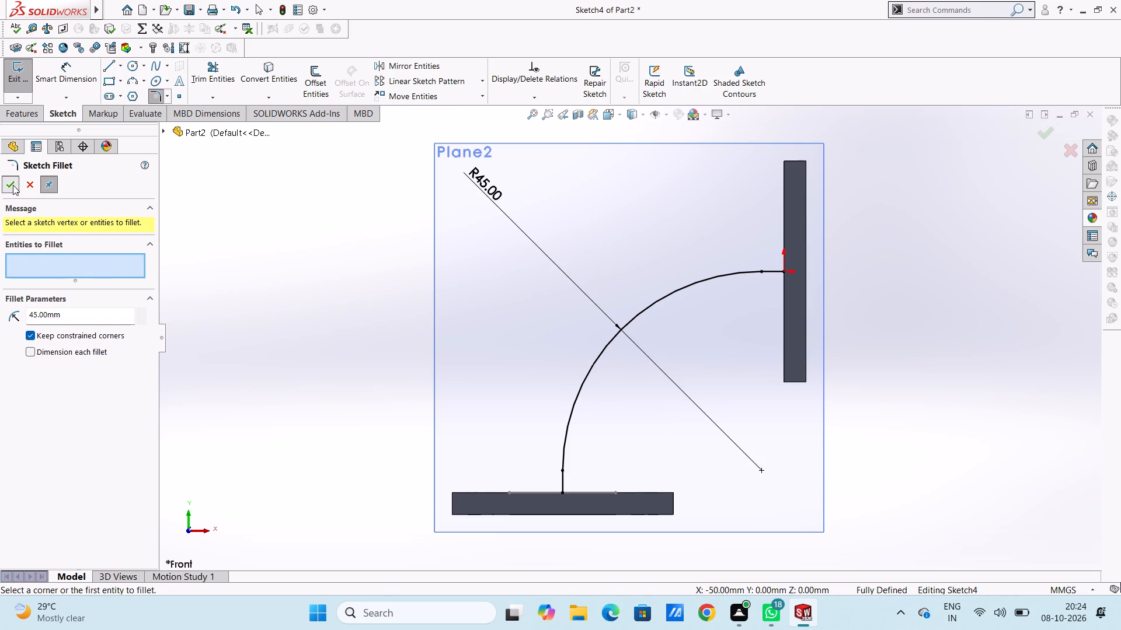
click(12, 183)
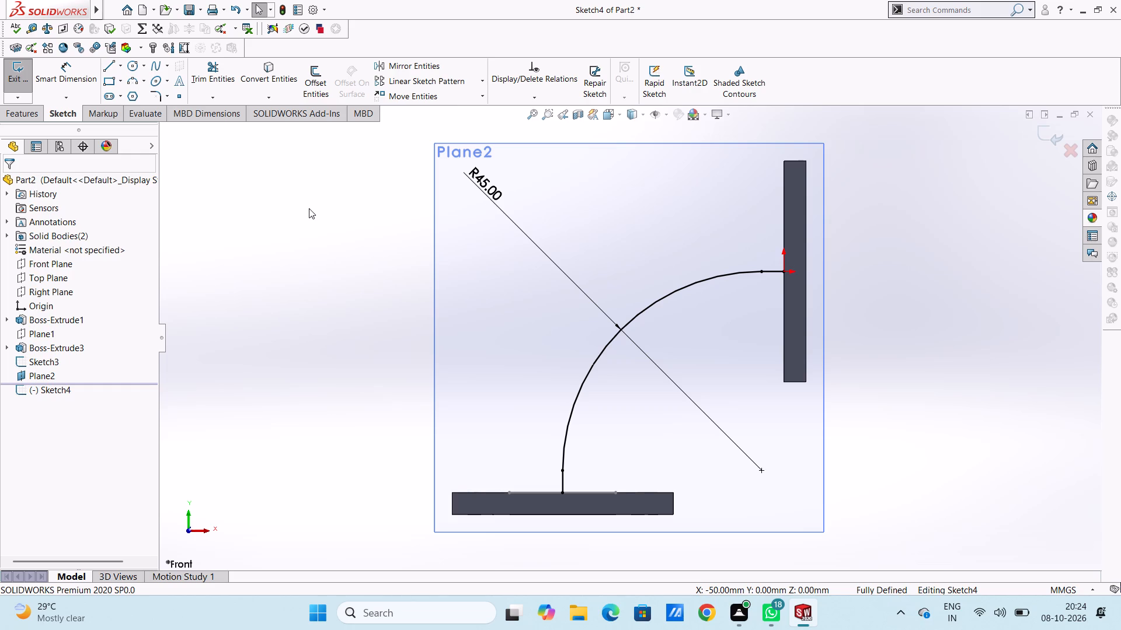
Set up a Swept Boss/Base with the lower flange's rectangular opening sketch as profile and the filleted sketch as path.
middle_drag(309, 208, 328, 279)
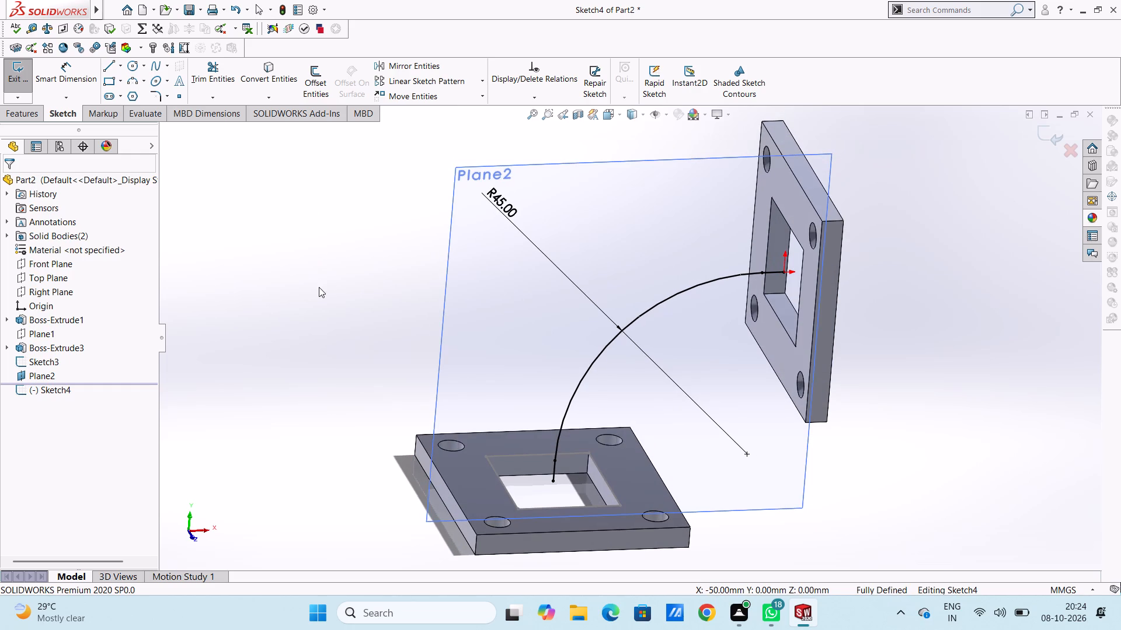
right_click(374, 269)
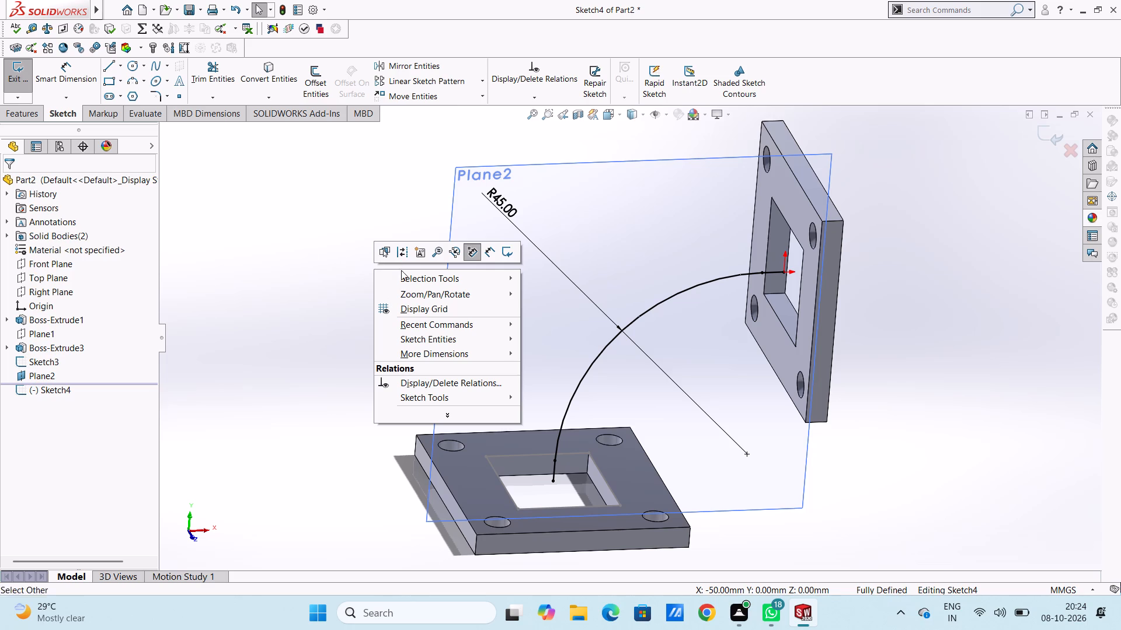
click(295, 228)
click(26, 113)
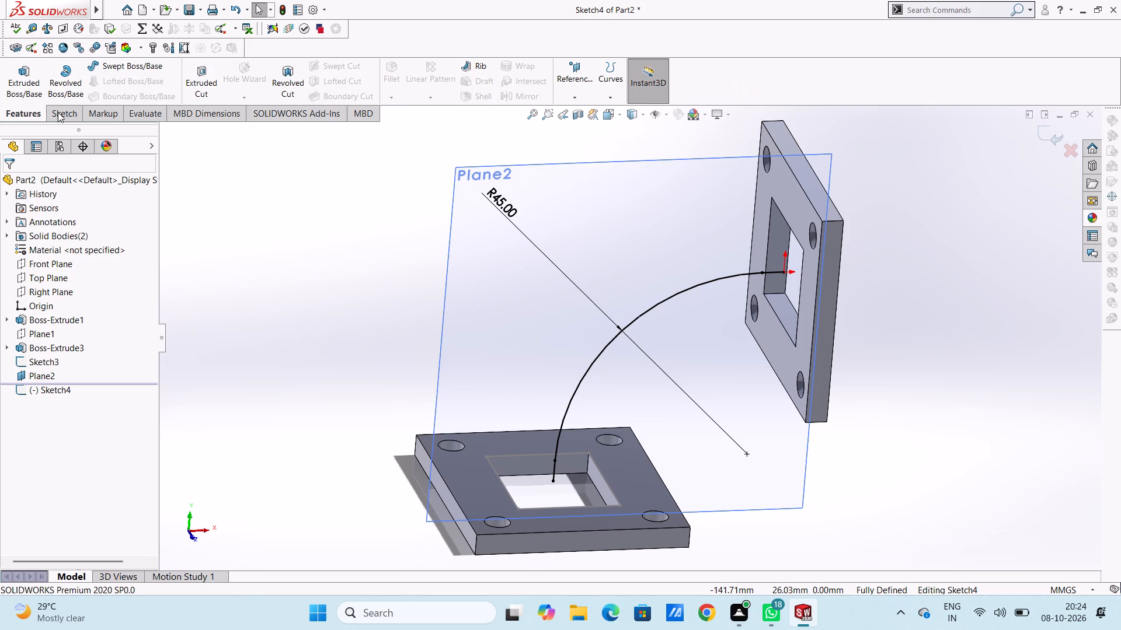
click(113, 64)
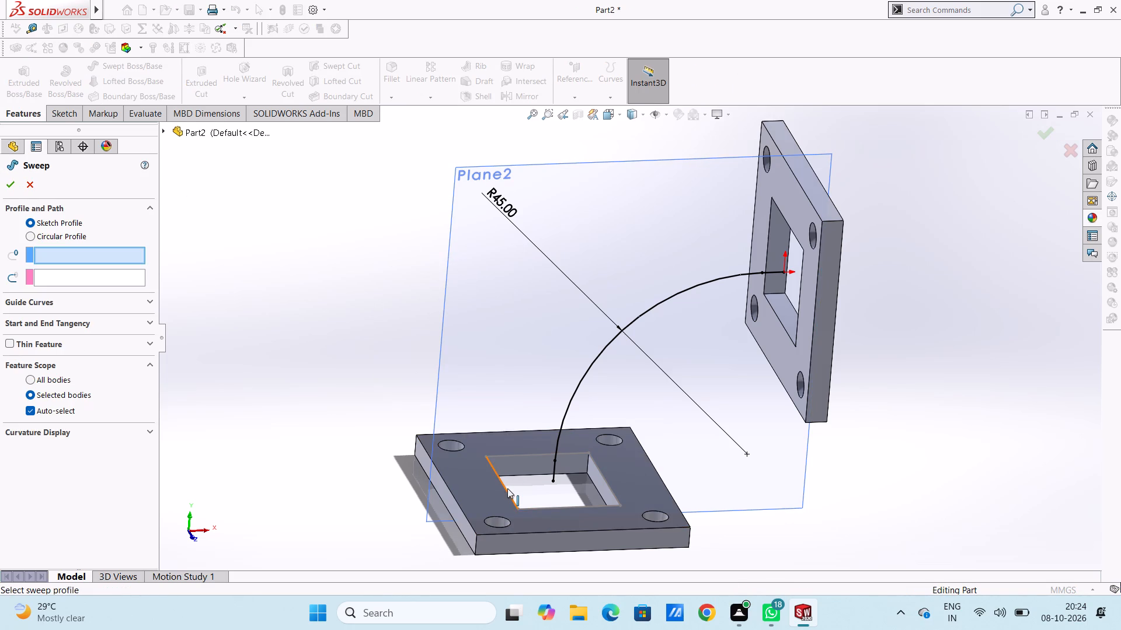
scroll(624, 463, down, 1)
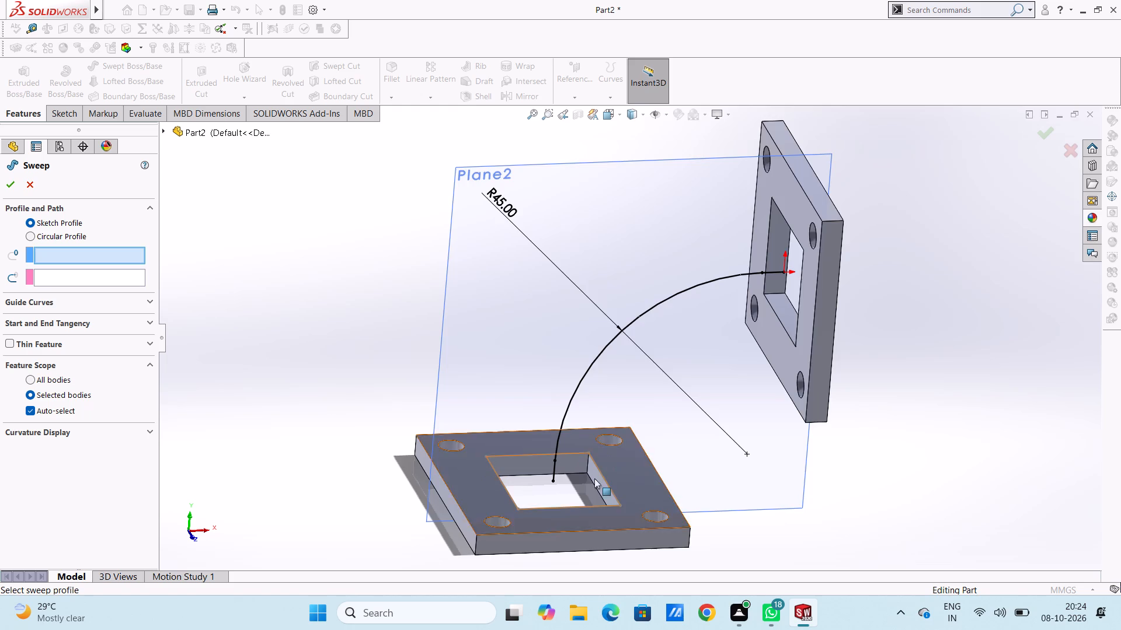
scroll(594, 478, down, 3)
click(606, 428)
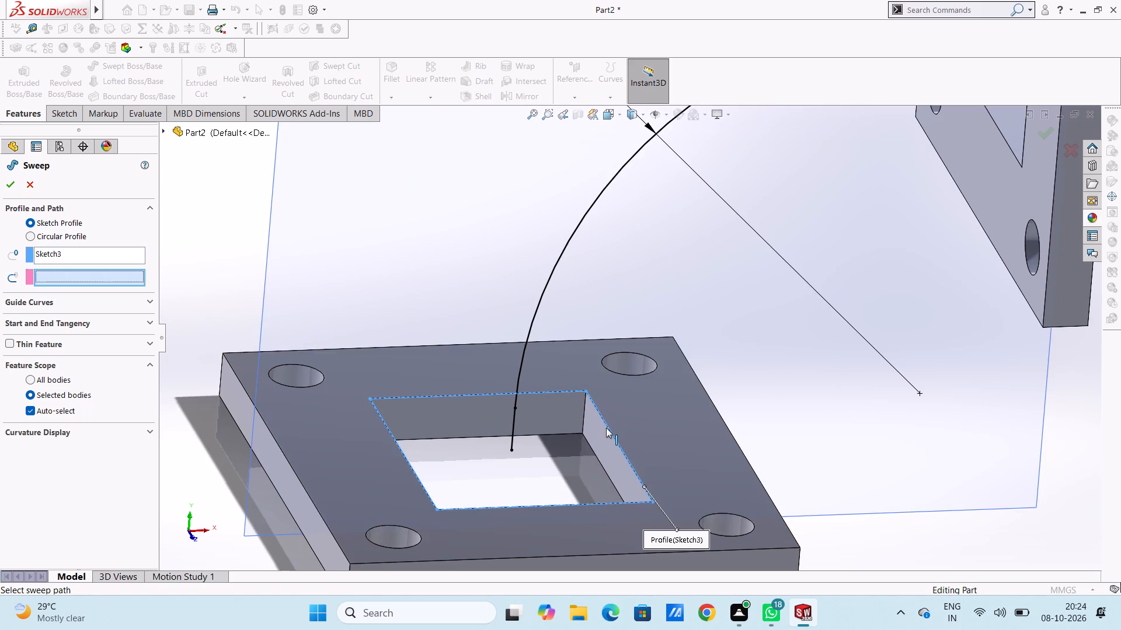
click(546, 281)
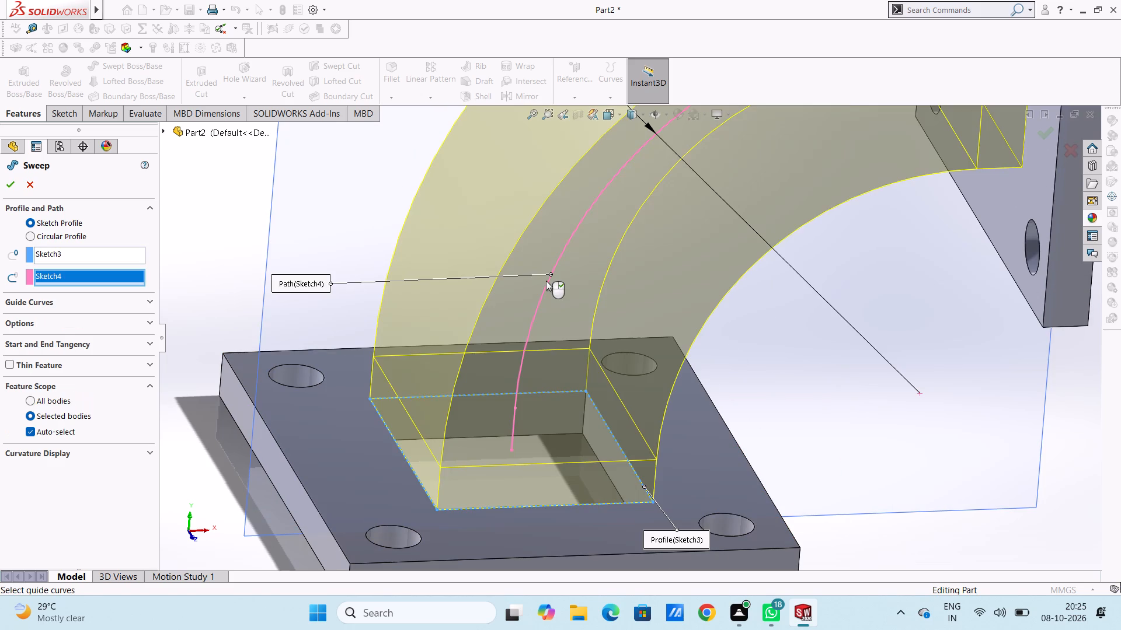
scroll(545, 281, up, 9)
middle_drag(380, 238, 323, 244)
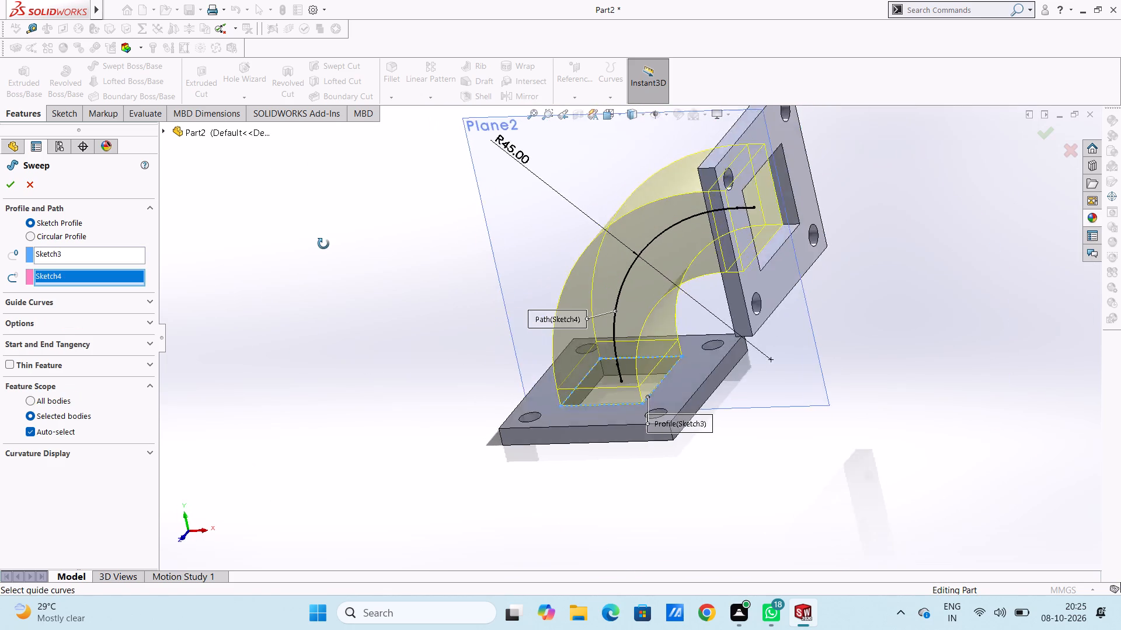
middle_drag(323, 244, 311, 249)
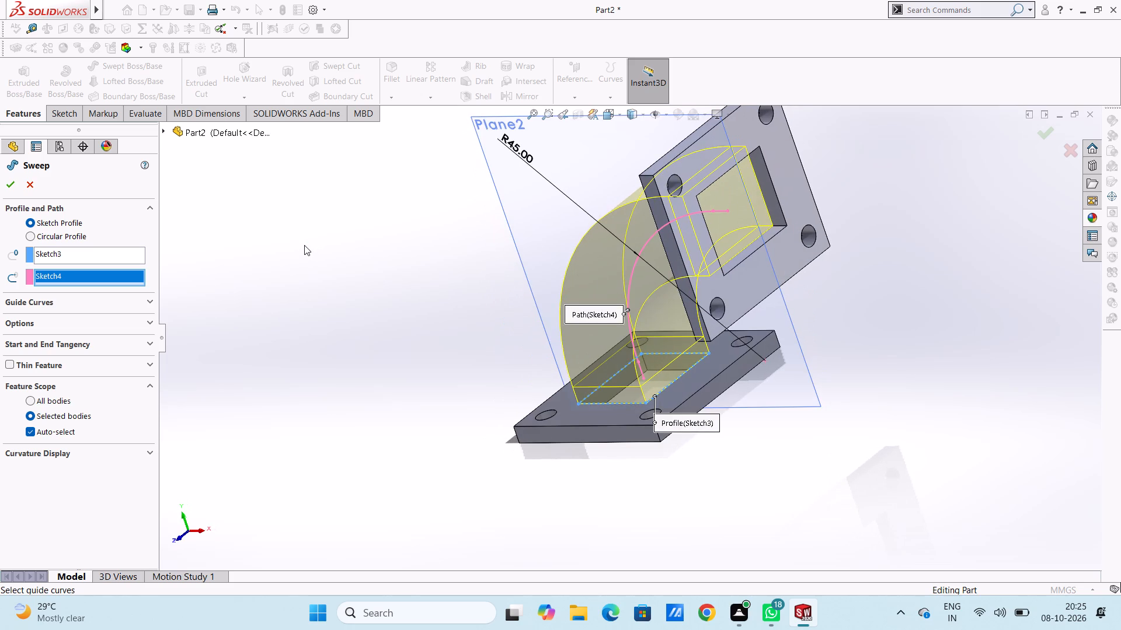
middle_drag(312, 253, 368, 243)
middle_drag(368, 243, 382, 222)
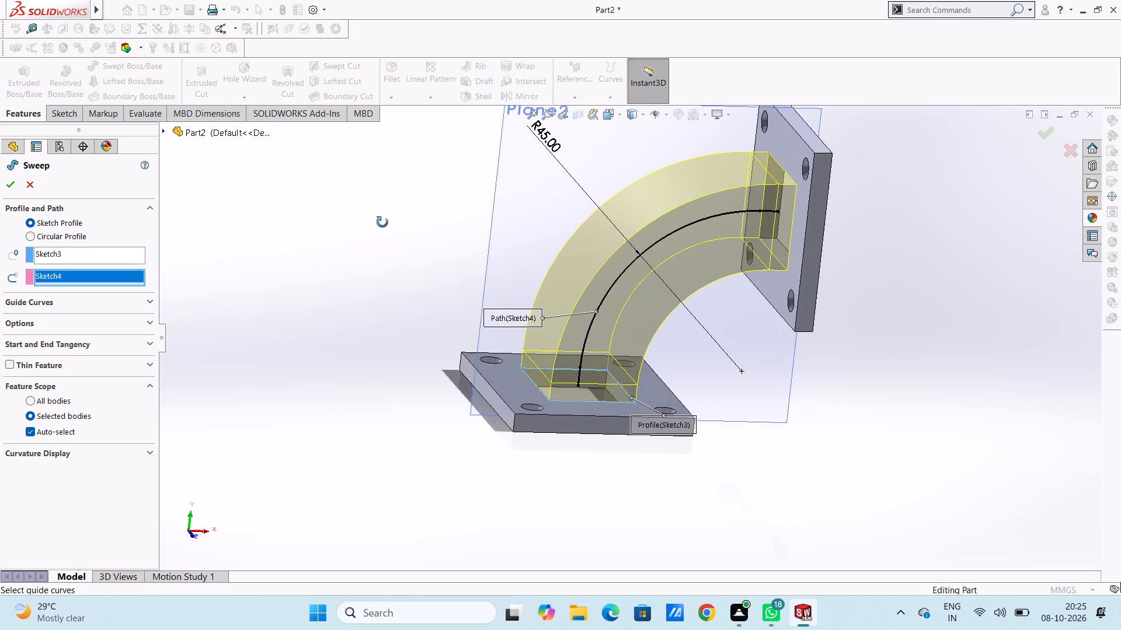
middle_drag(382, 222, 394, 204)
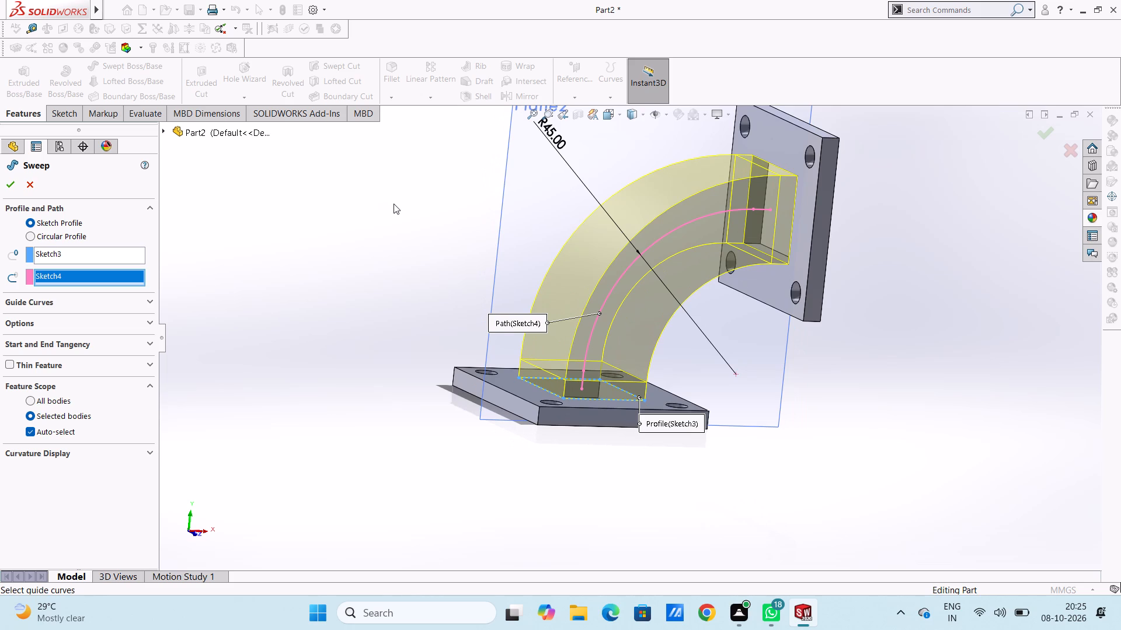
middle_drag(376, 201, 310, 209)
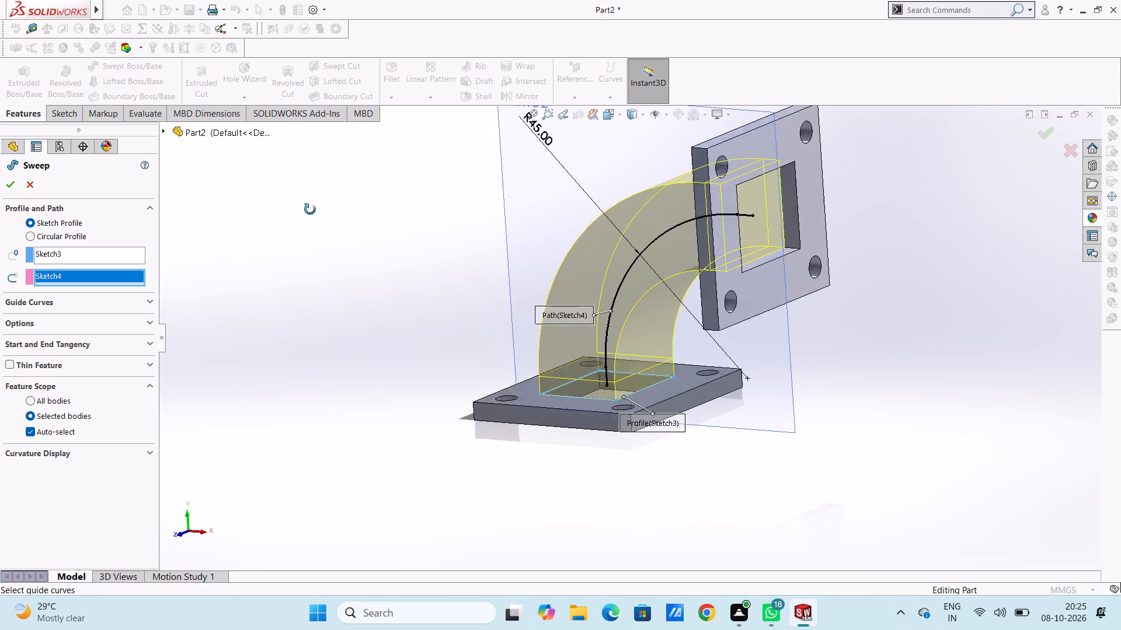
middle_drag(310, 209, 312, 209)
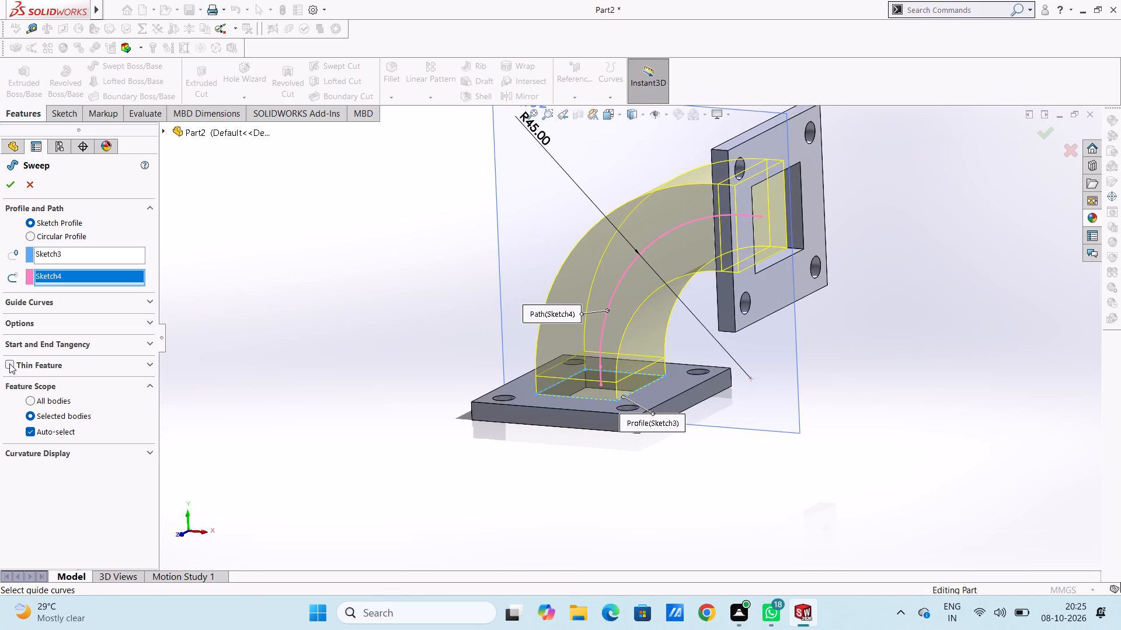
Make the sweep a one-direction thin feature with a 2 mm wall and create the duct between the flanges.
click(9, 362)
middle_drag(300, 307, 269, 355)
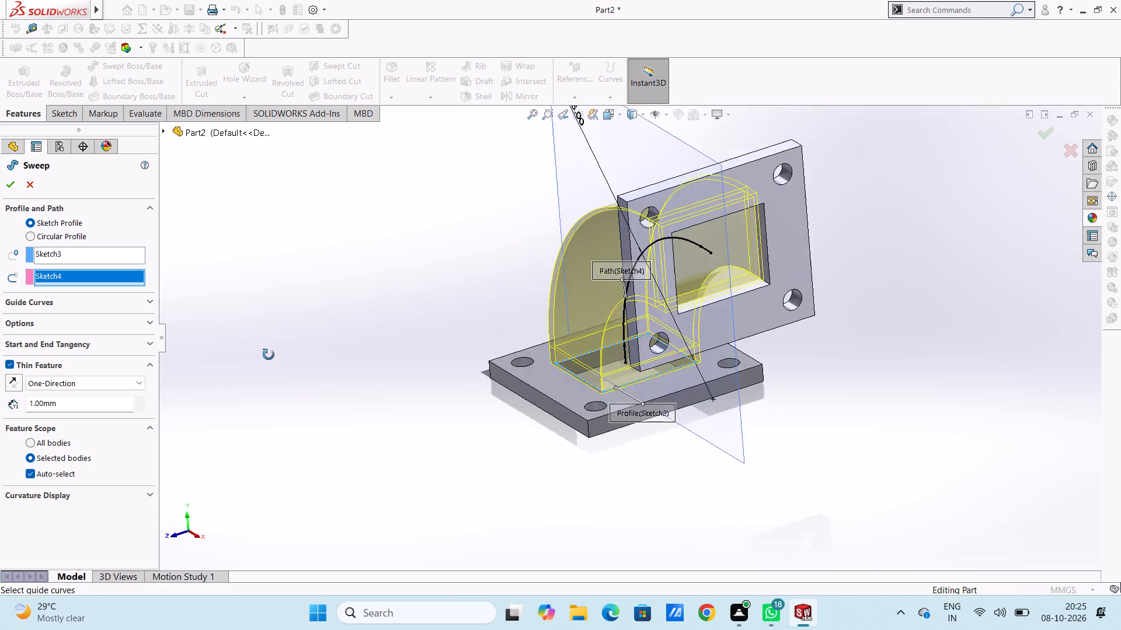
middle_drag(269, 355, 321, 342)
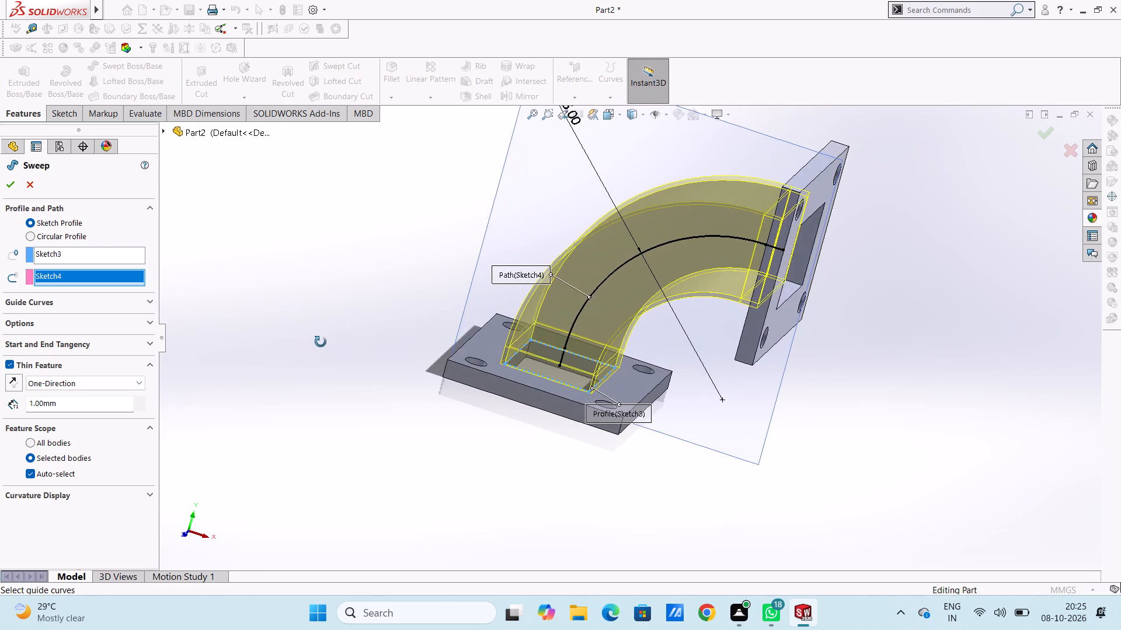
middle_drag(321, 342, 249, 320)
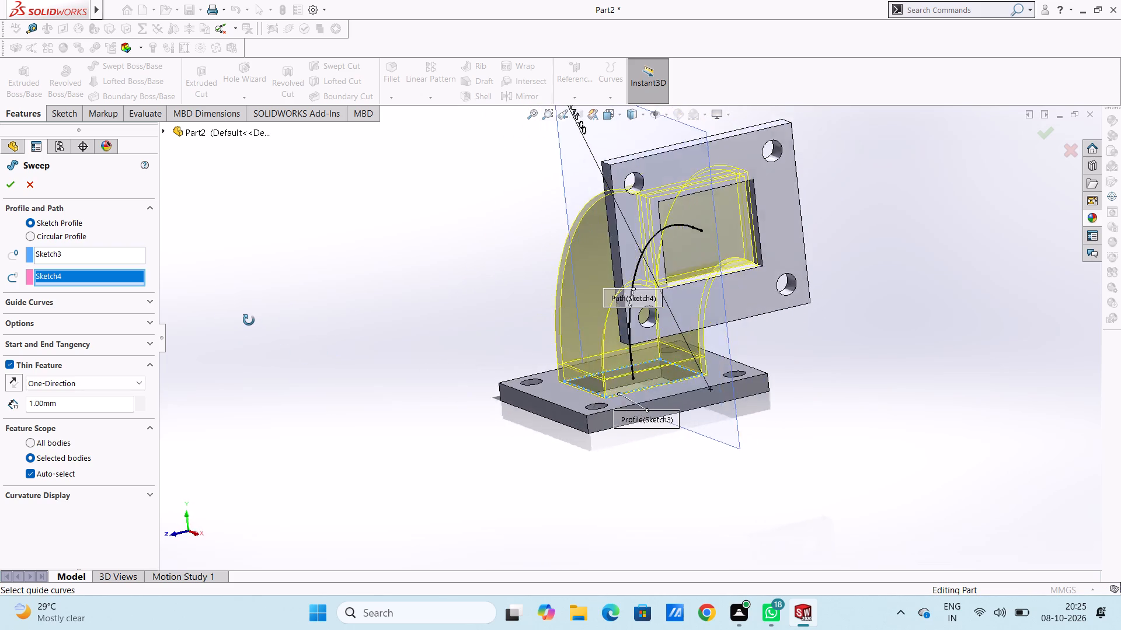
middle_drag(249, 320, 238, 314)
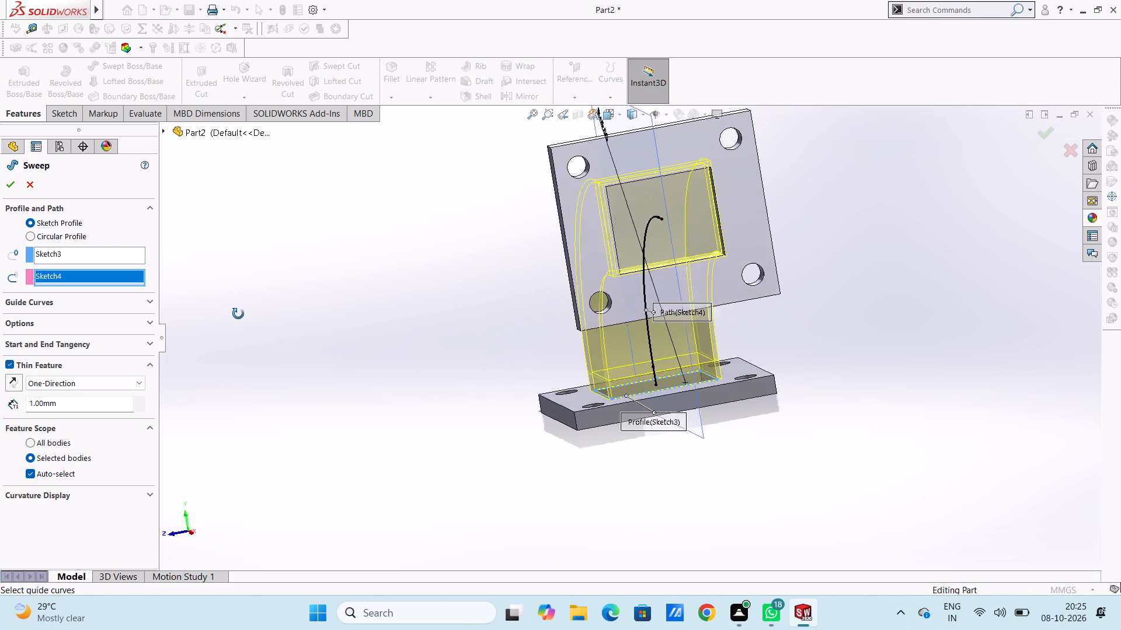
middle_drag(238, 314, 259, 325)
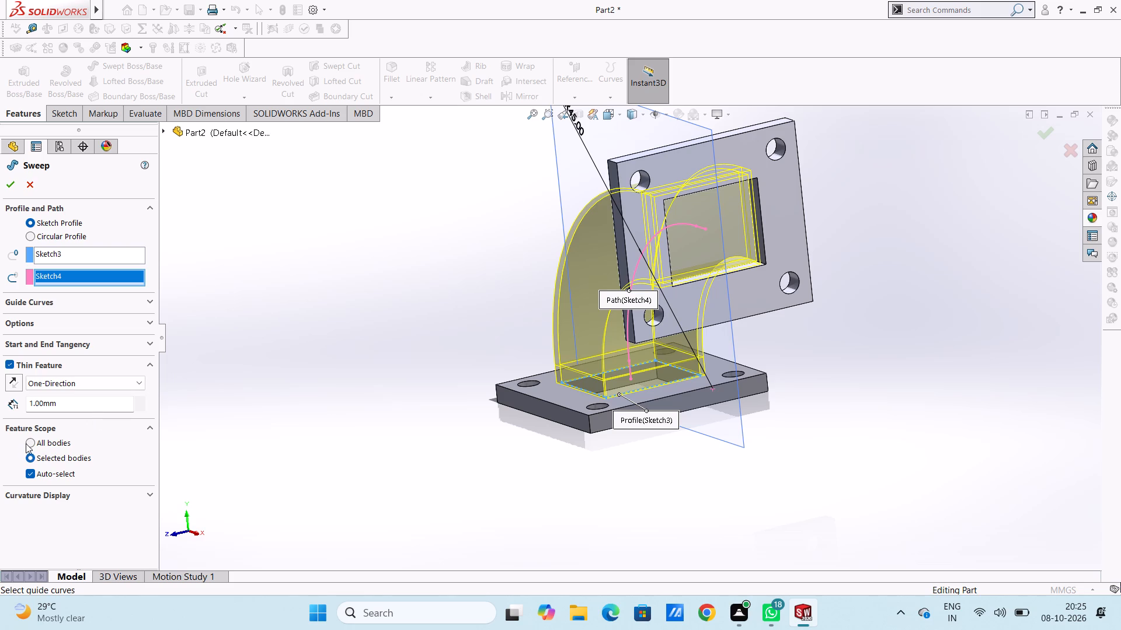
click(14, 381)
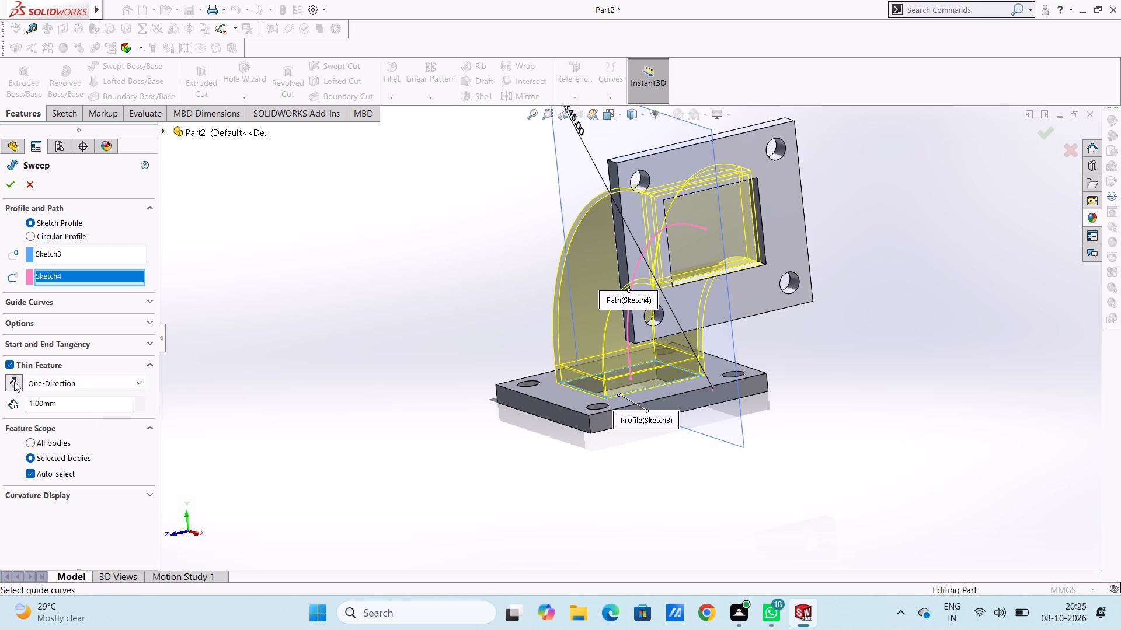
click(15, 381)
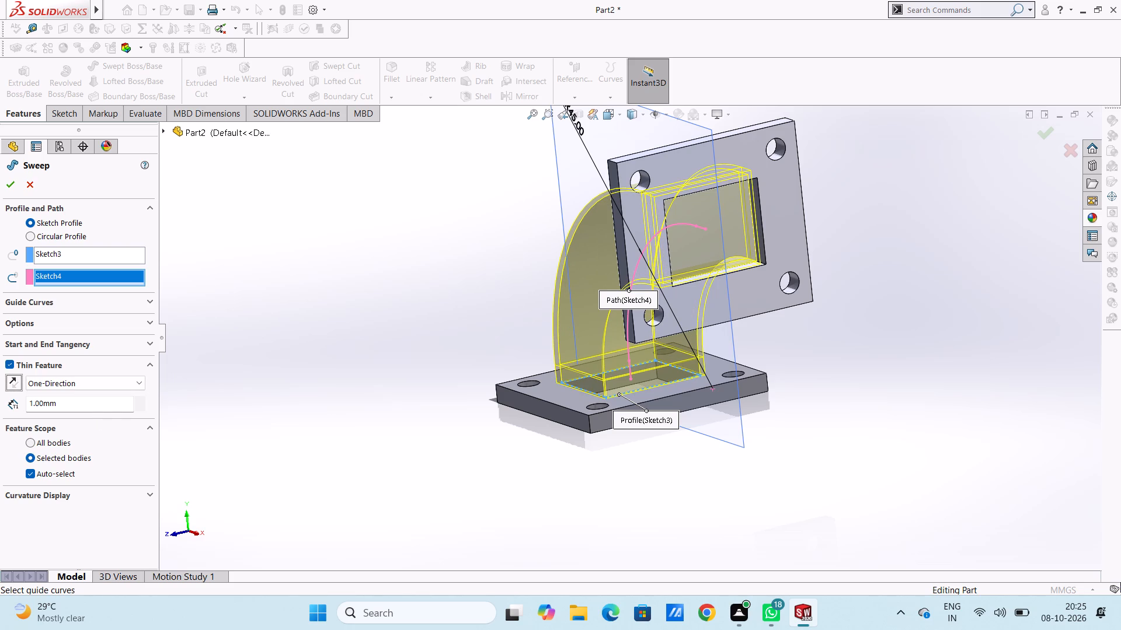
double_click(71, 407)
key(2)
key(Return)
middle_drag(323, 327, 457, 352)
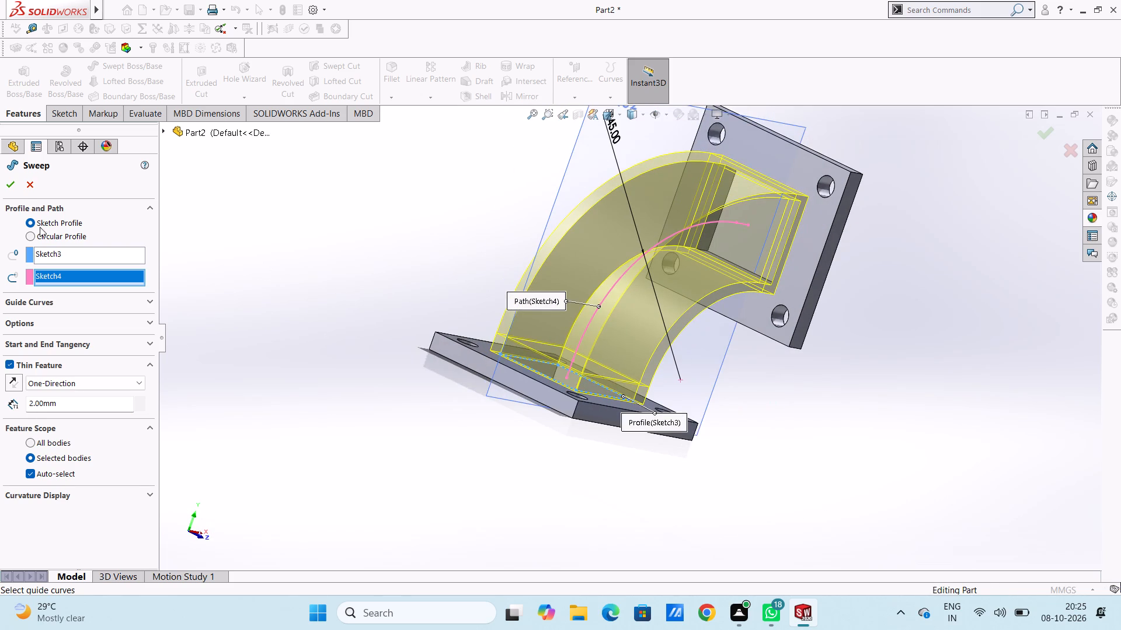
click(12, 184)
click(228, 276)
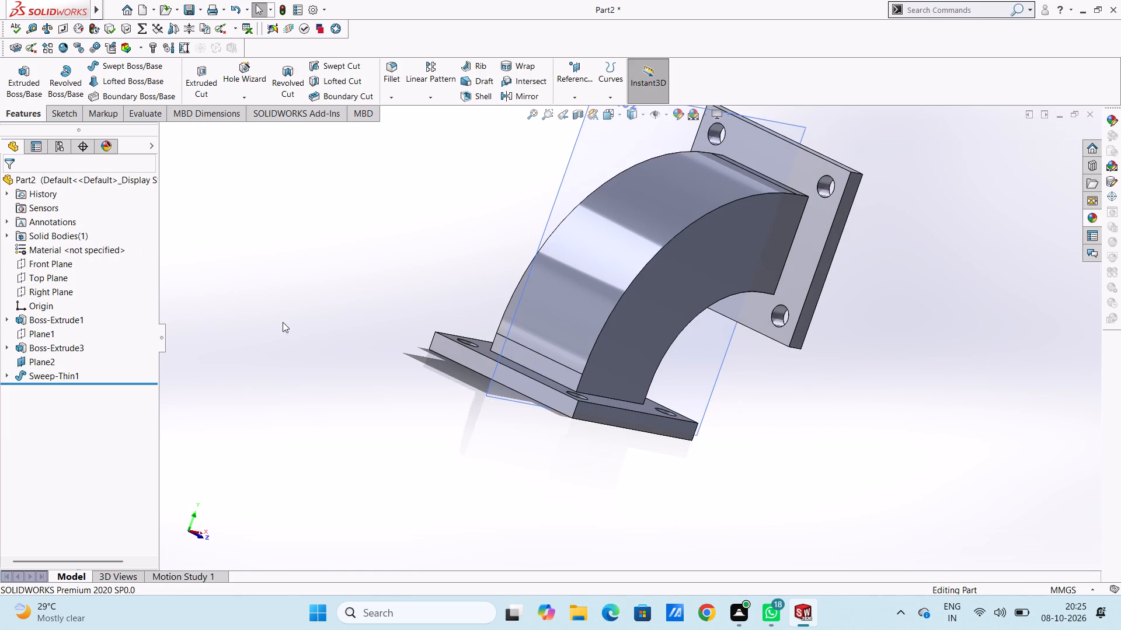
Examine the curved duct and both flanges from several angles, including through the rectangular openings.
middle_drag(282, 323, 112, 306)
middle_drag(342, 235, 371, 351)
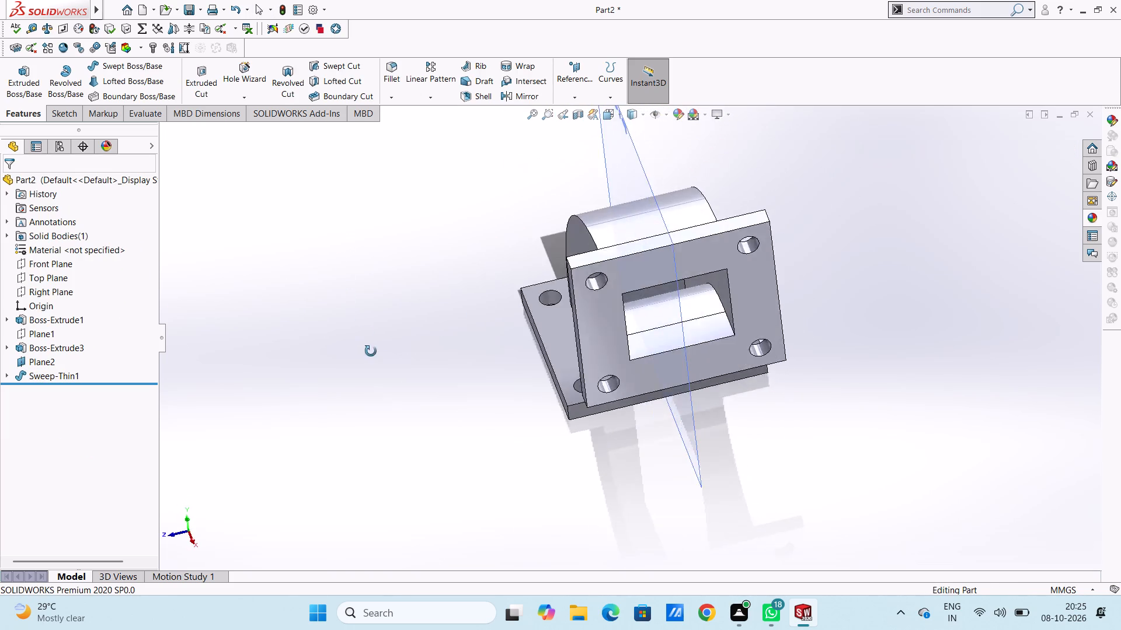
middle_drag(371, 351, 477, 254)
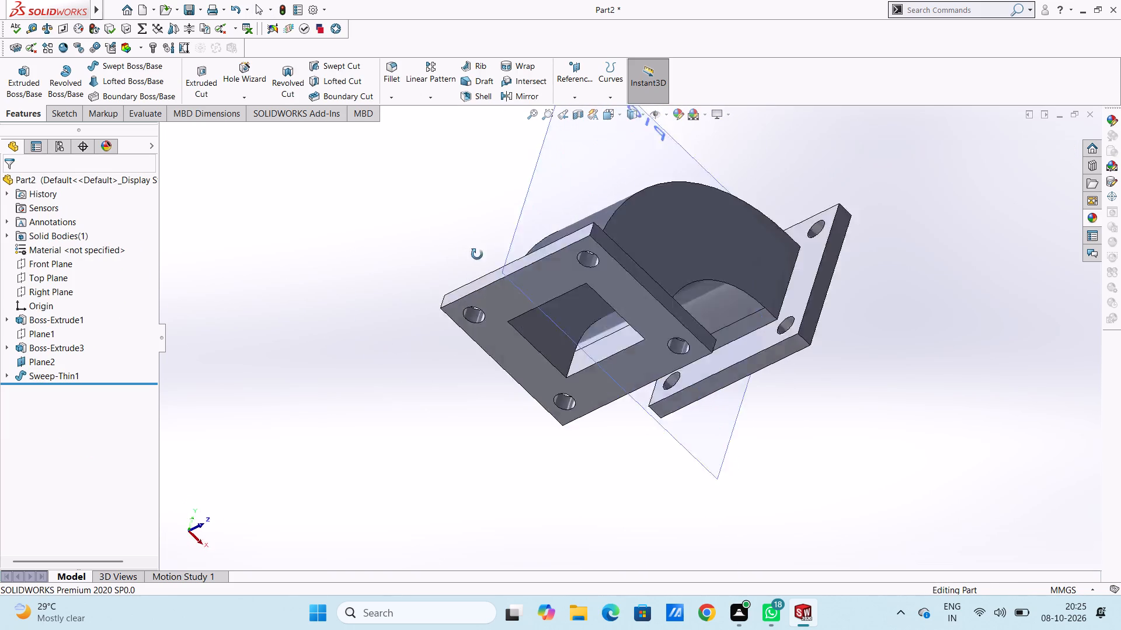
middle_drag(477, 254, 377, 269)
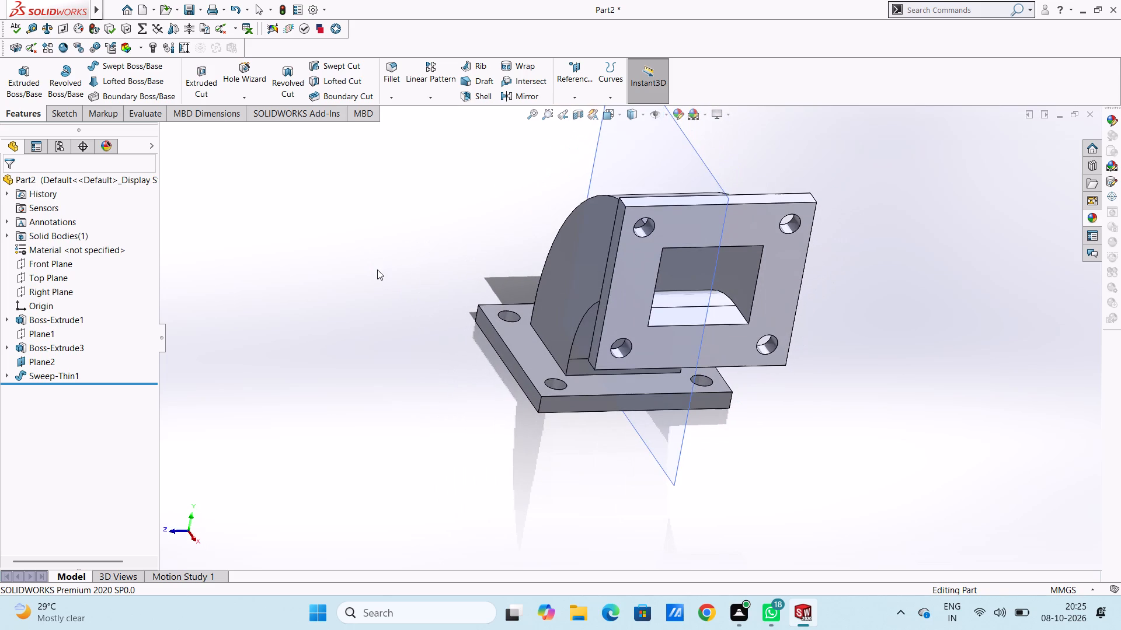
middle_drag(379, 282, 423, 306)
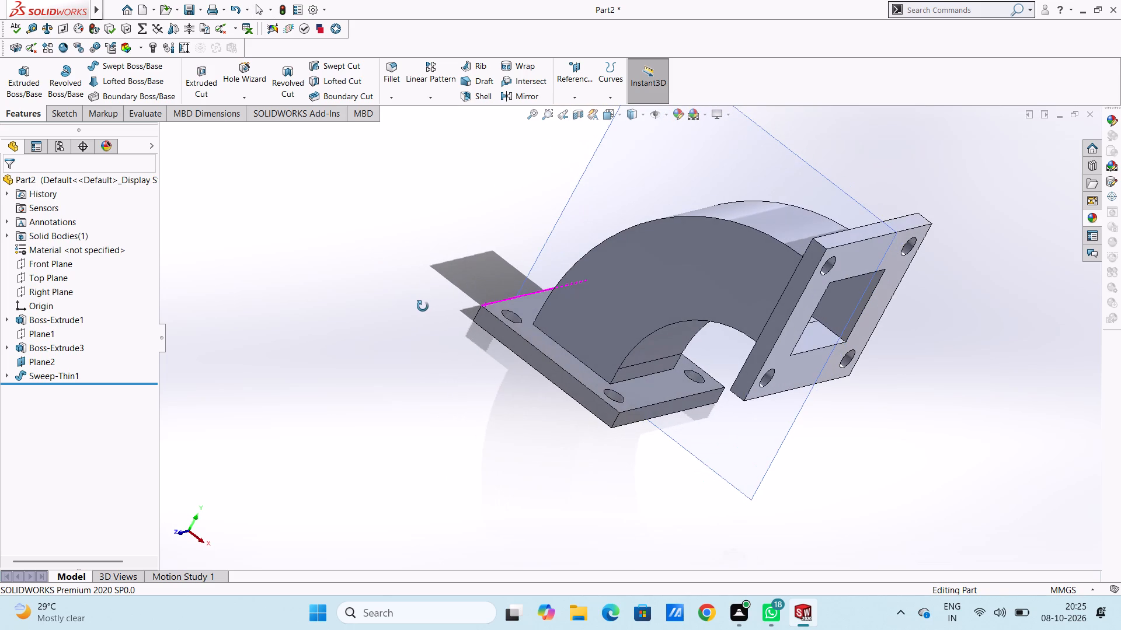
middle_drag(423, 306, 404, 260)
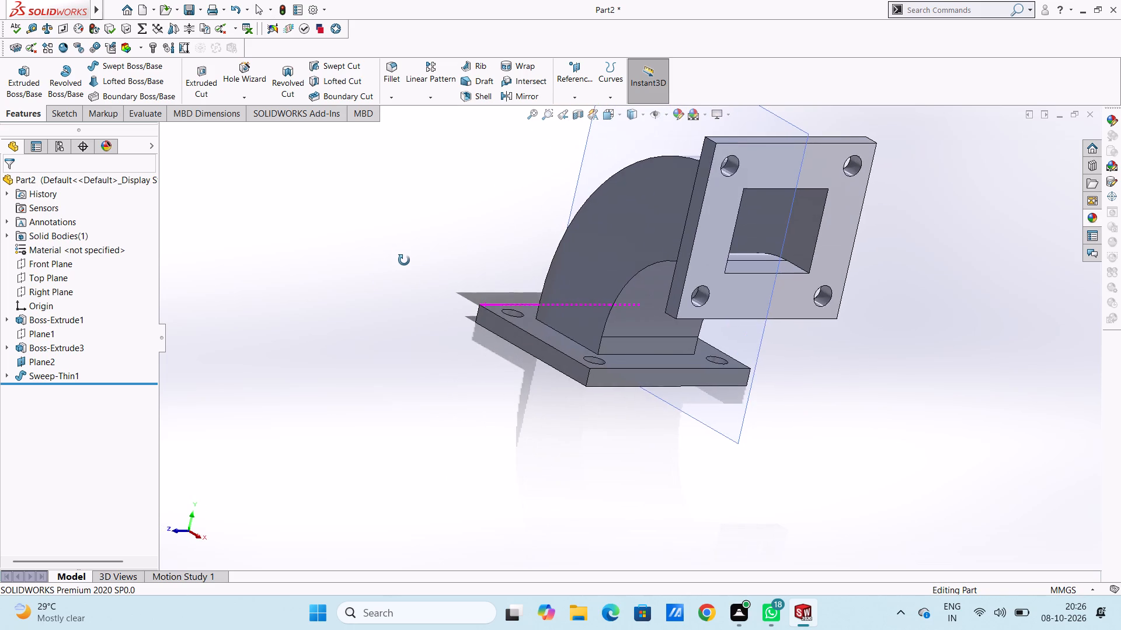
middle_drag(404, 260, 435, 287)
middle_drag(419, 282, 412, 276)
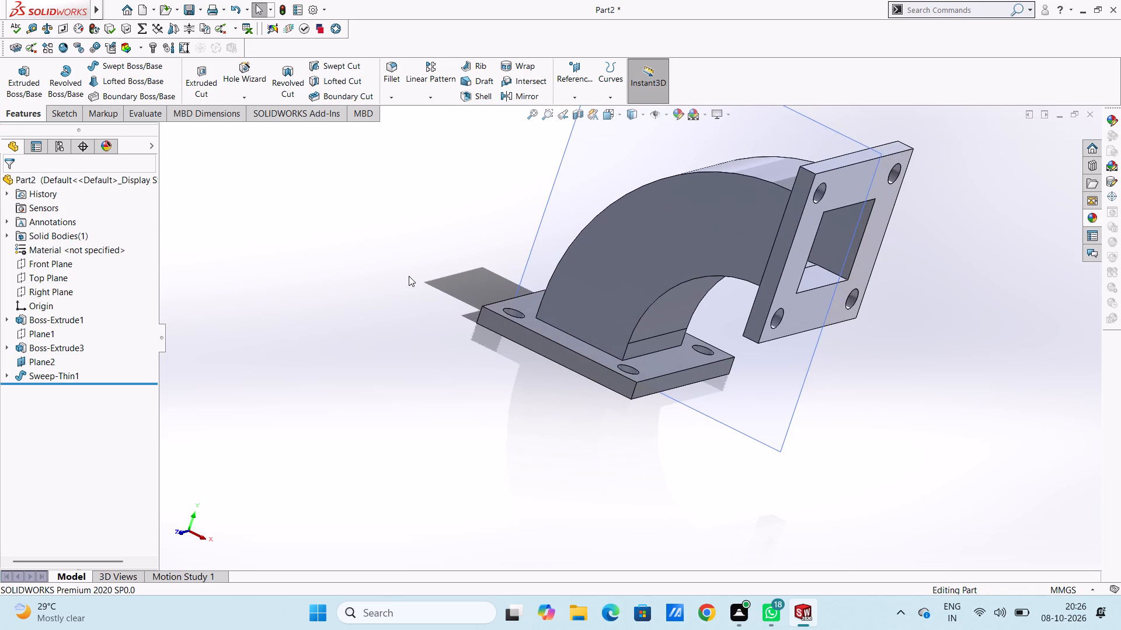
middle_drag(360, 348, 328, 290)
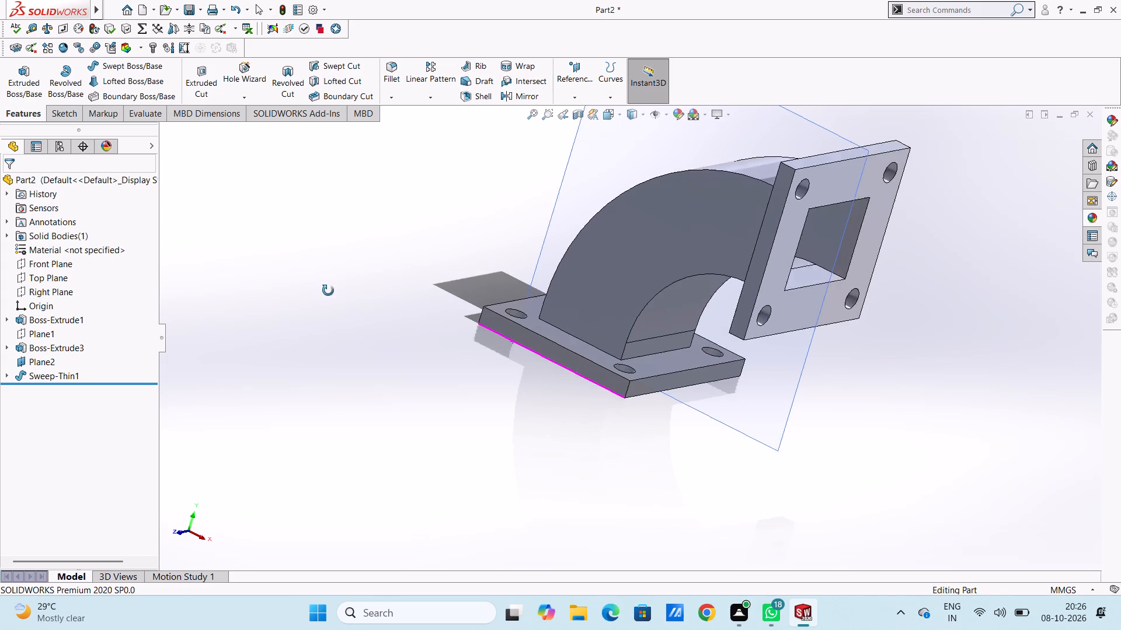
middle_drag(328, 290, 371, 349)
scroll(350, 344, up, 3)
middle_drag(398, 400, 448, 381)
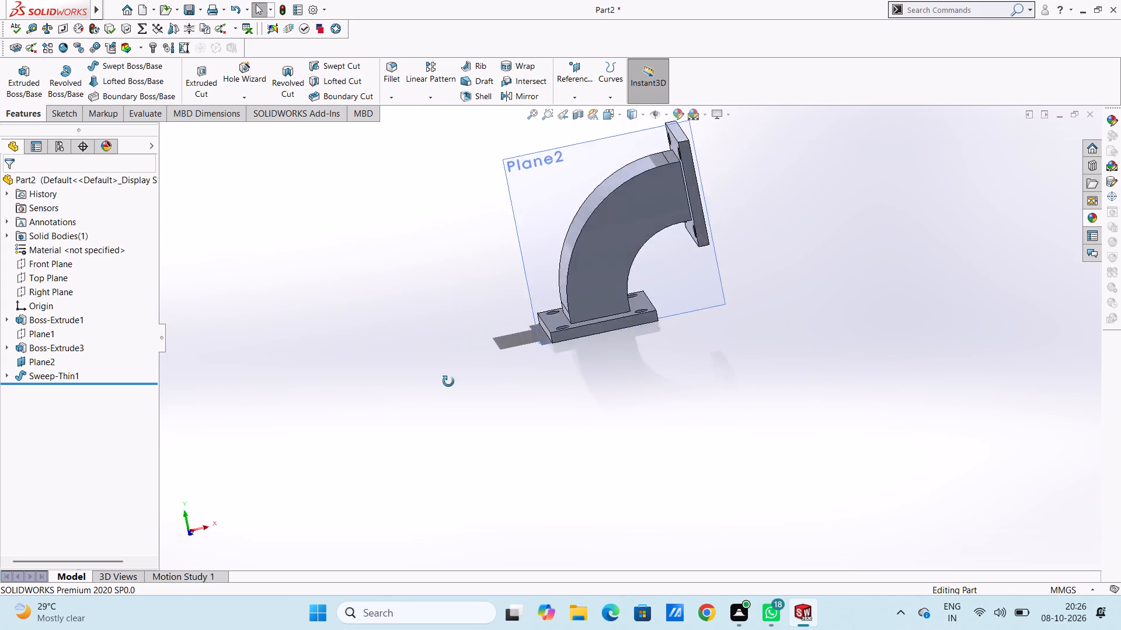
middle_drag(448, 381, 406, 338)
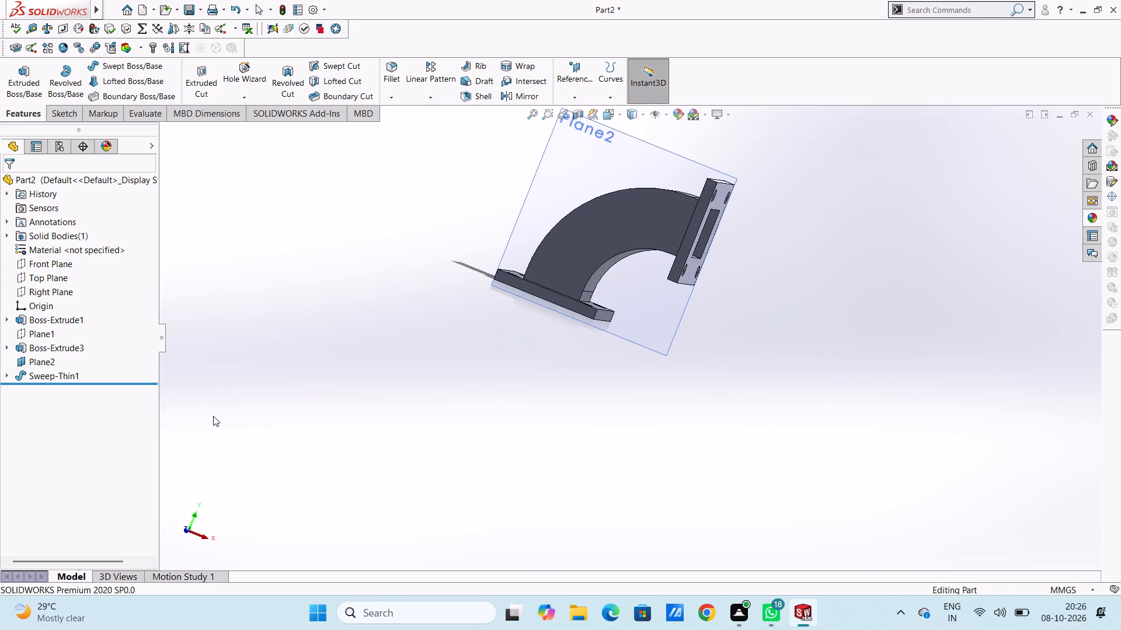
Hide Plane2 in the model.
click(54, 362)
click(83, 349)
click(288, 394)
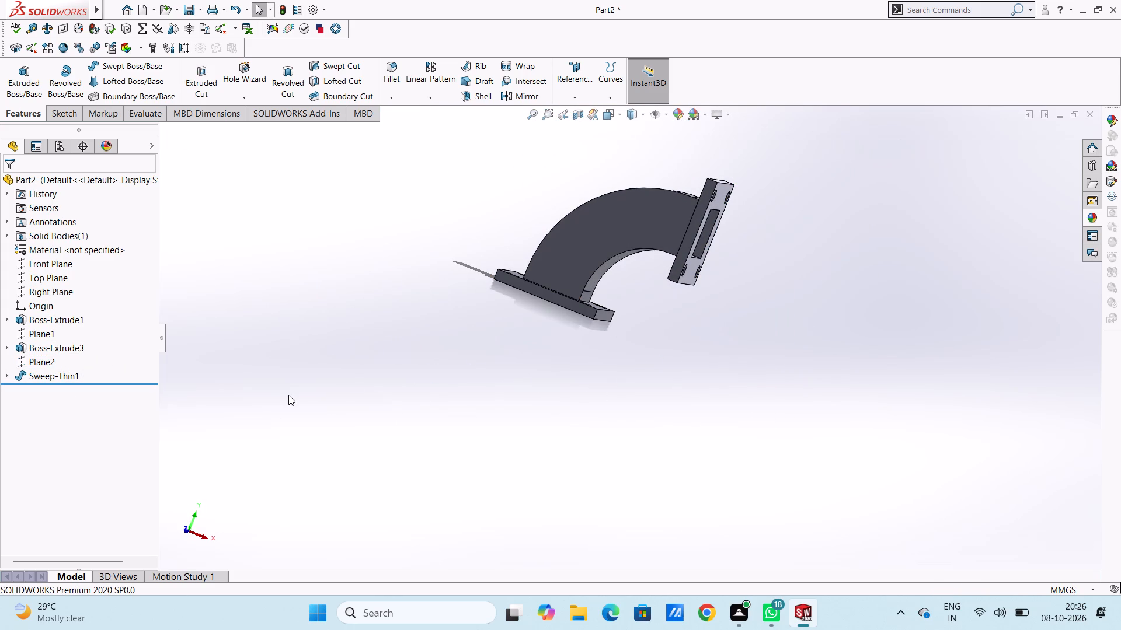
Set the colour of the whole part to medium blue-violet from the standard swatches, shown in isometric view.
key(ctrl+7)
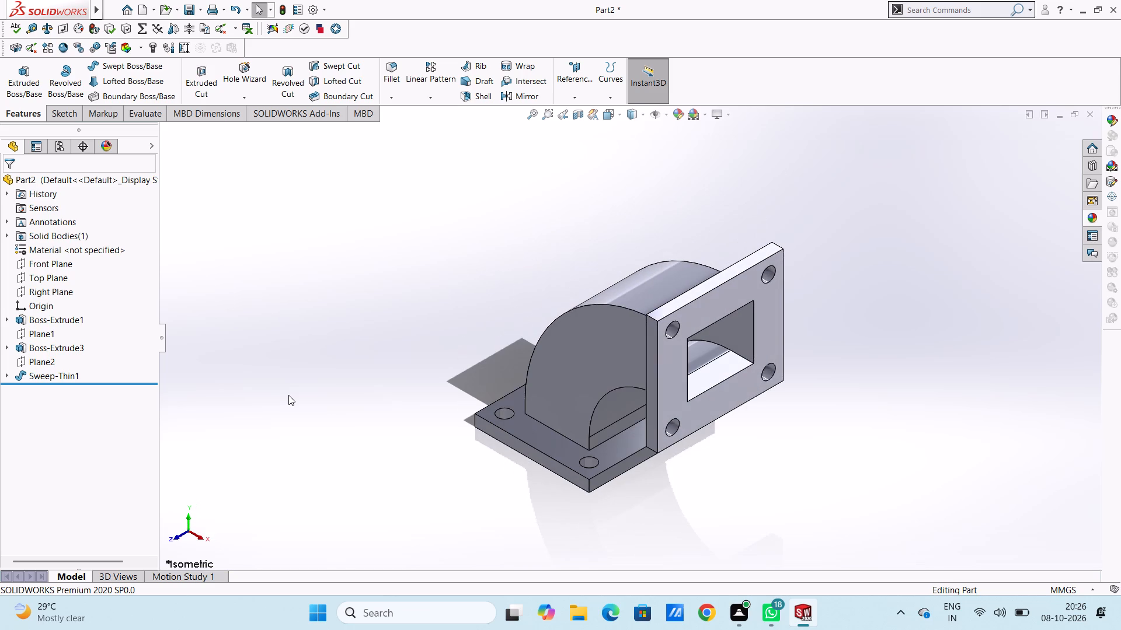
click(674, 115)
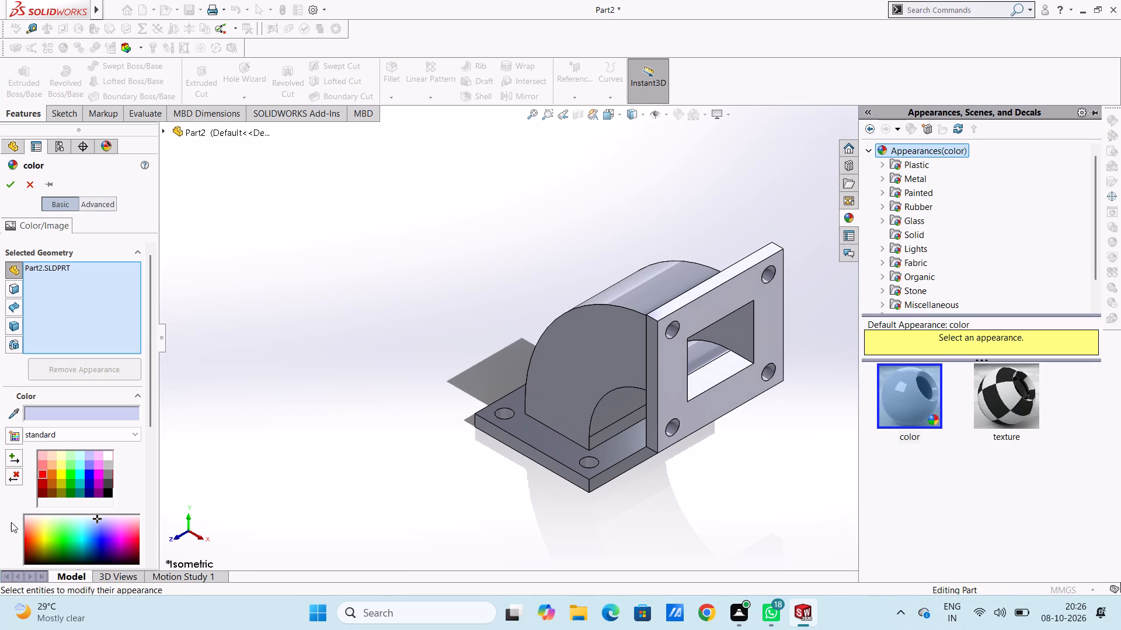
click(90, 476)
click(92, 460)
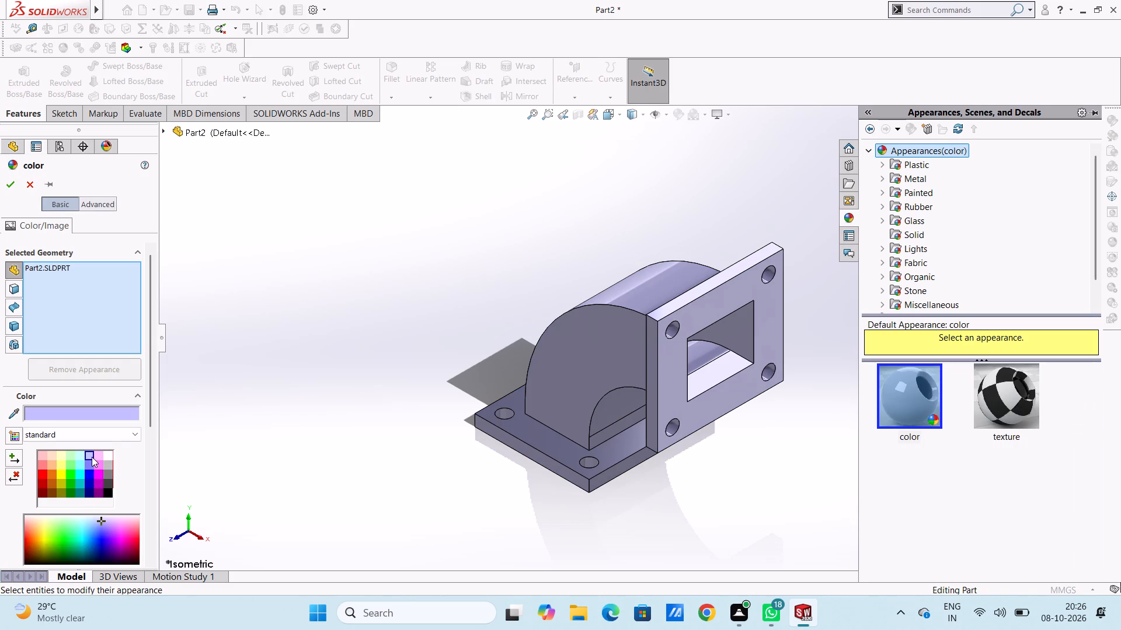
click(91, 460)
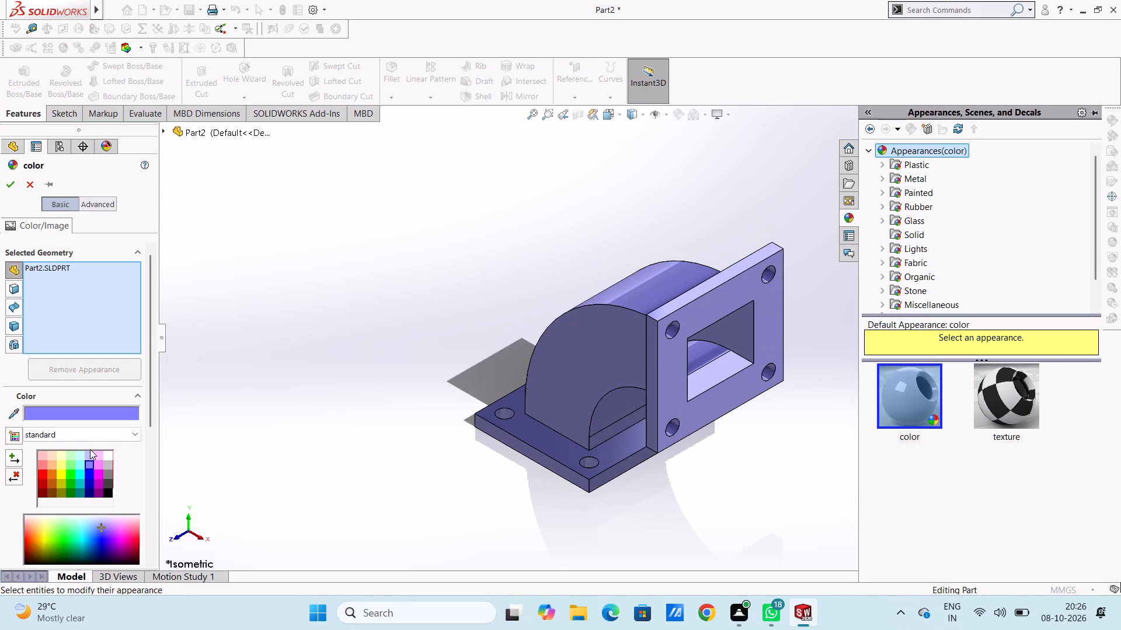
click(12, 183)
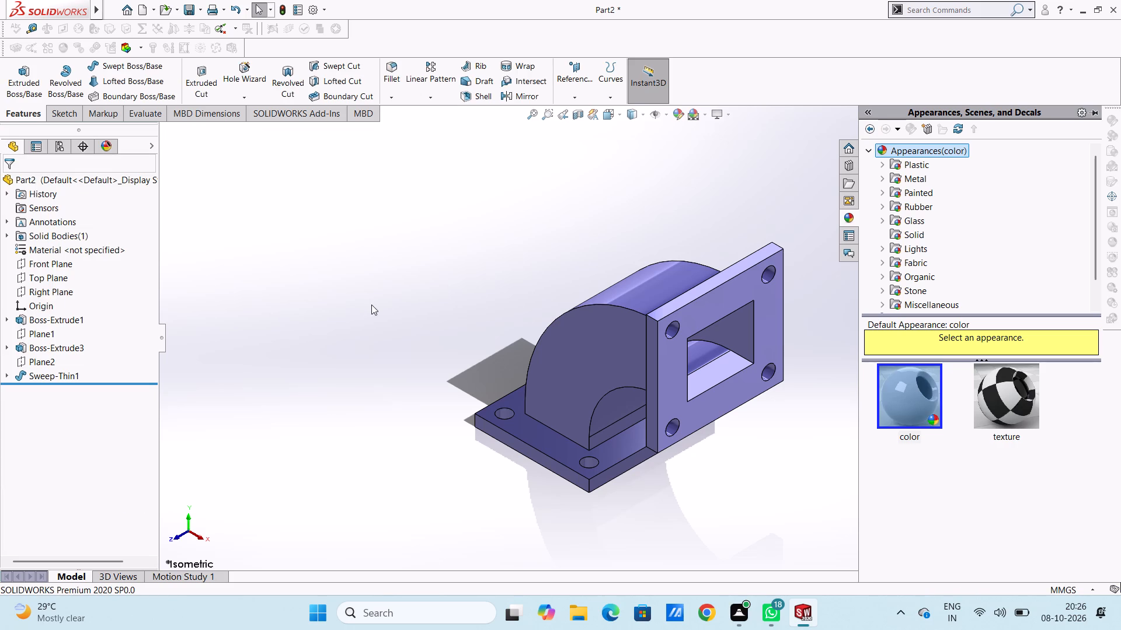
Apply the chromium plate metal appearance to the flat inner side wall seen through the upright flange's opening, as a face-only appearance.
click(915, 180)
scroll(718, 367, down, 4)
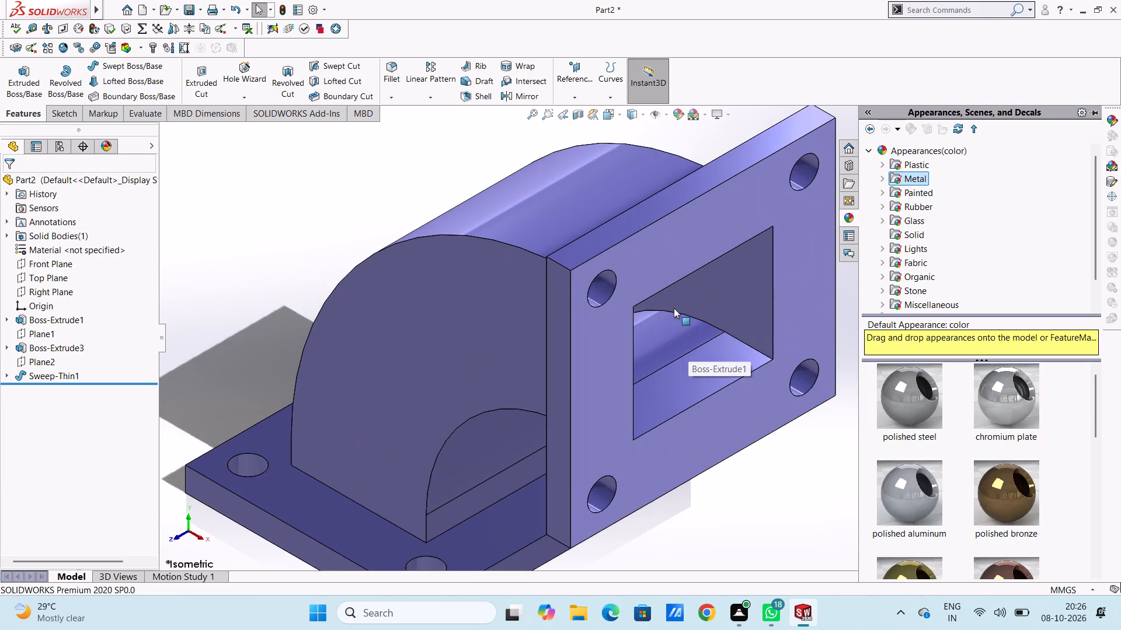
scroll(674, 308, down, 4)
drag(1004, 400, 722, 344)
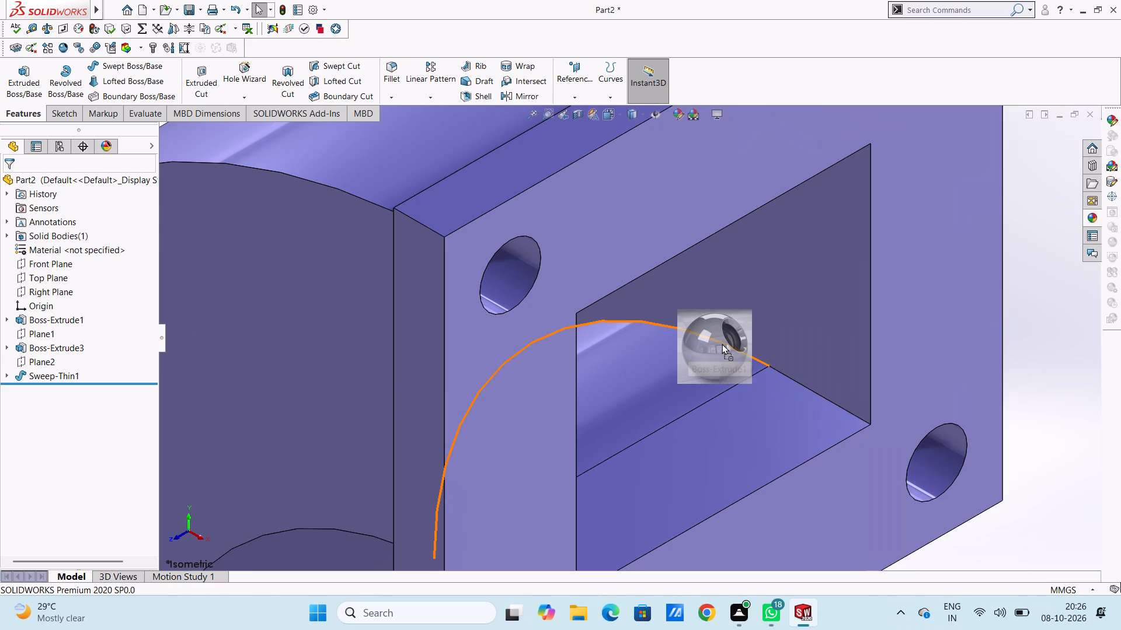
drag(722, 344, 740, 310)
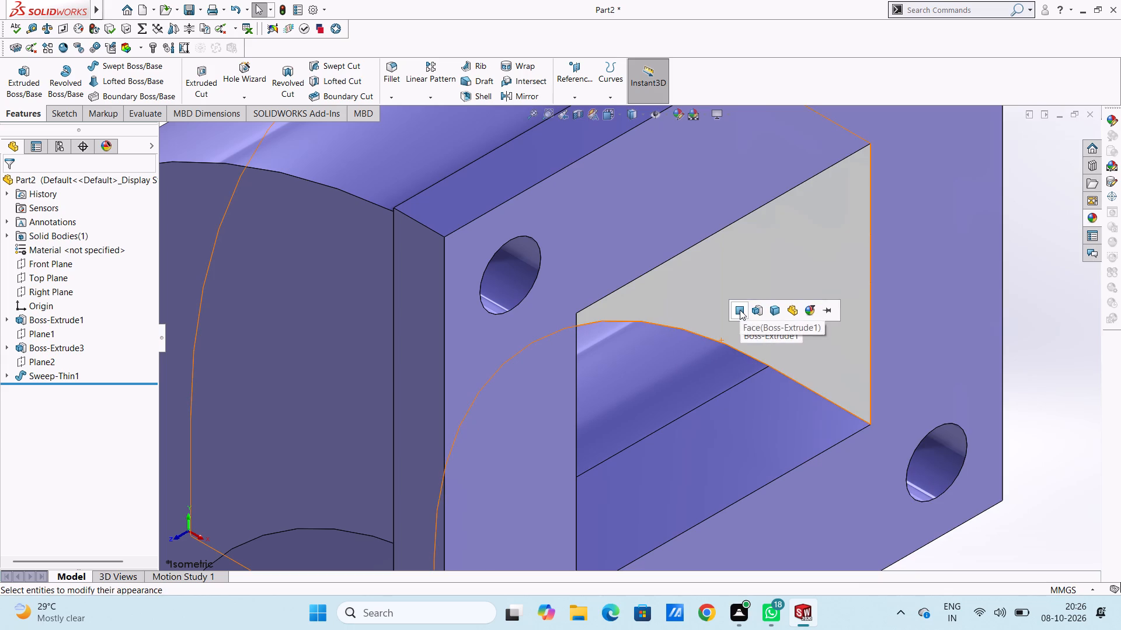
click(737, 311)
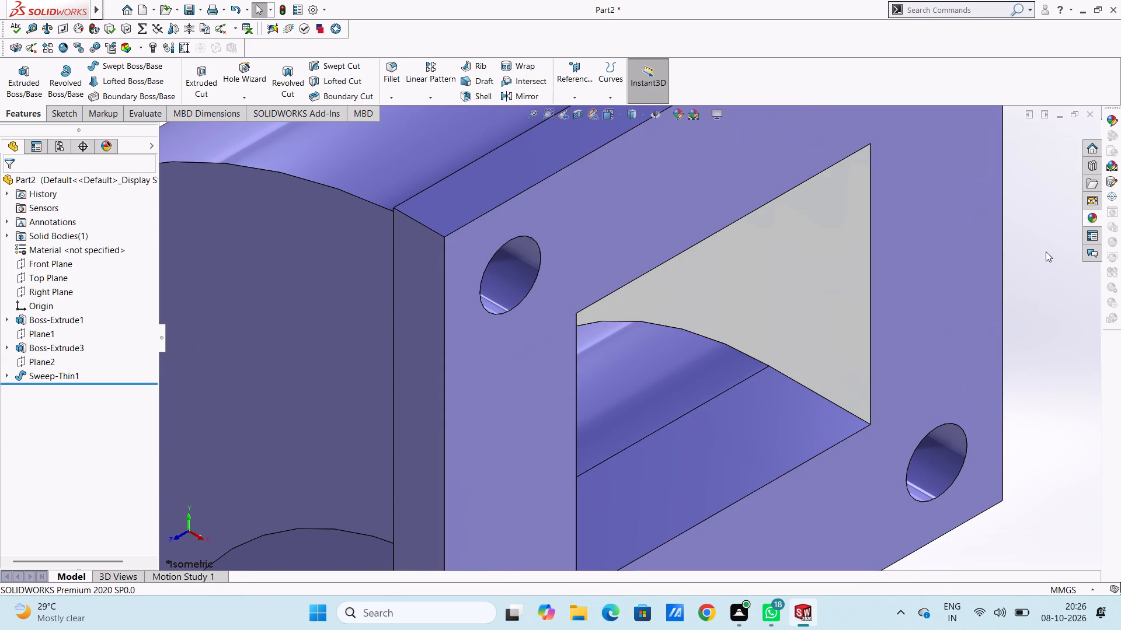
Apply the chromium plate appearance to the duct's inner-bend curved interior face, for that face only.
click(1095, 215)
drag(1021, 402, 988, 400)
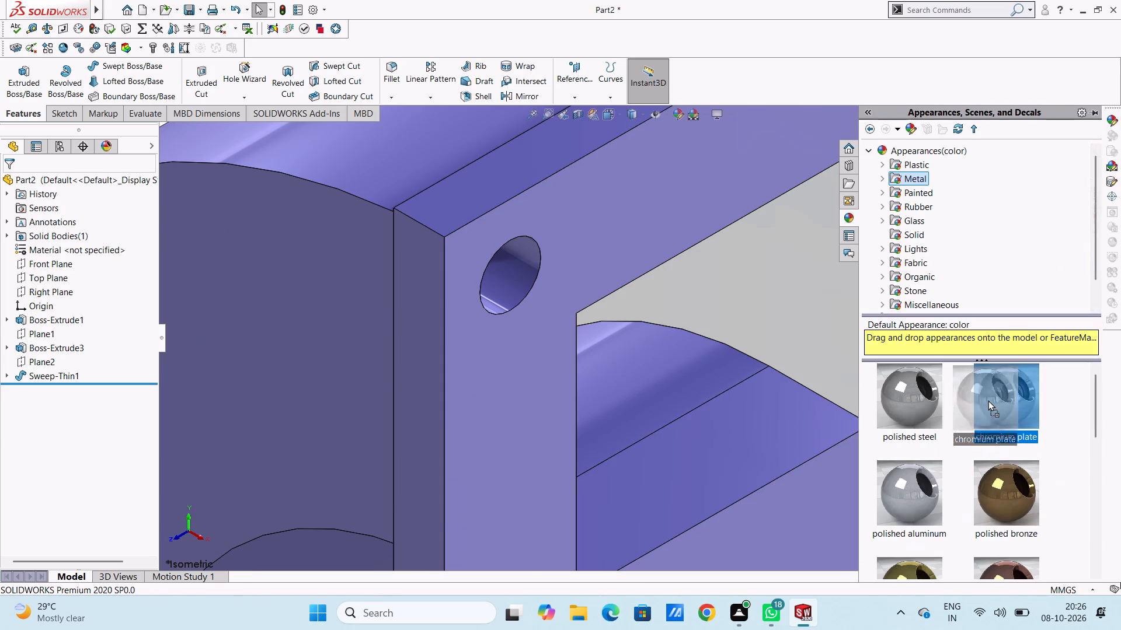
drag(988, 400, 723, 363)
click(719, 360)
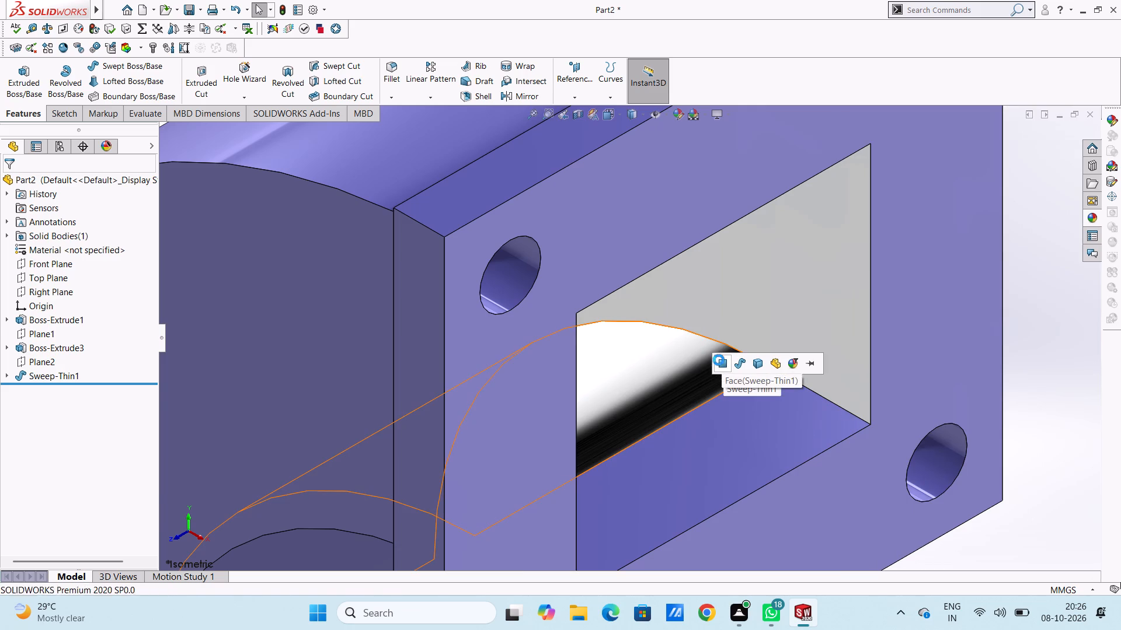
Apply the chromium plate appearance to the duct's outer-bend curved interior face, for that face only.
scroll(854, 373, up, 1)
middle_drag(852, 373, 800, 311)
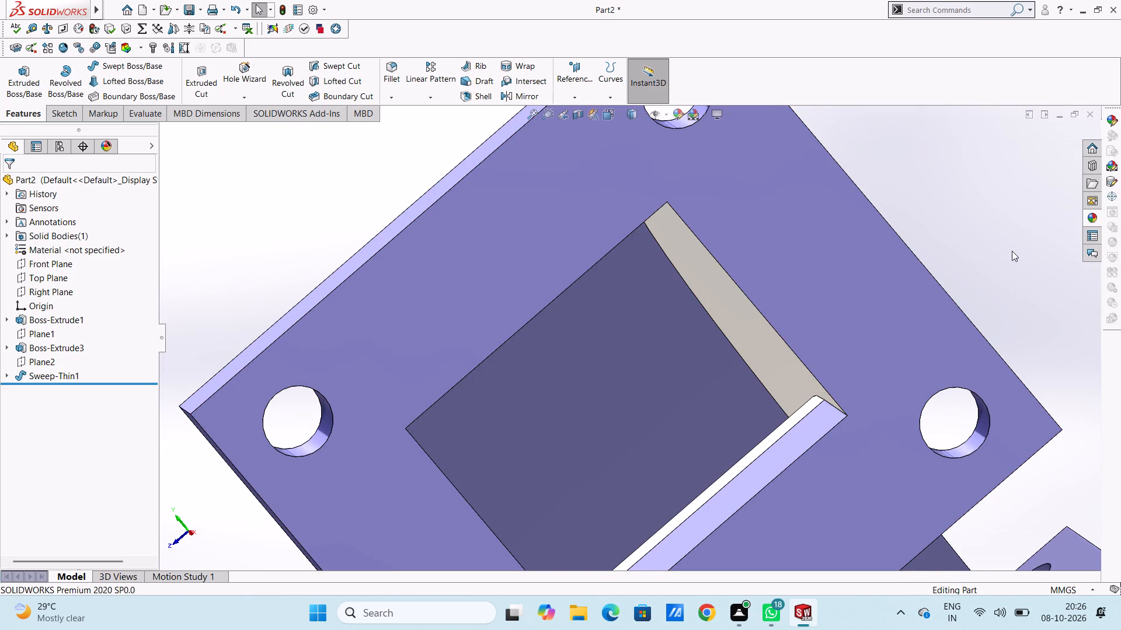
click(1088, 220)
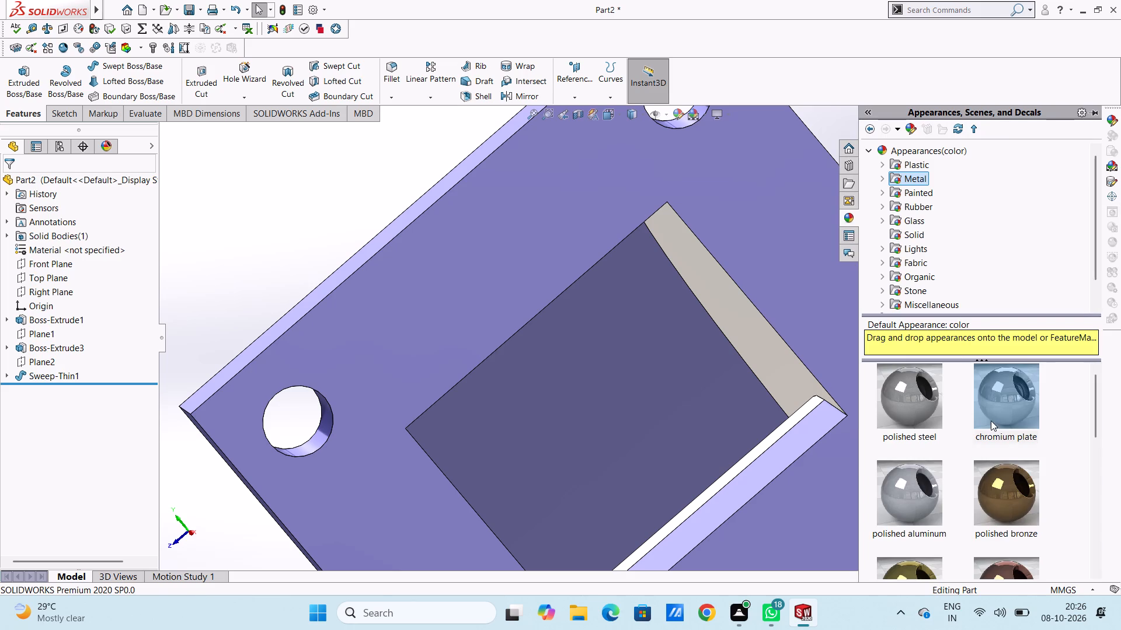
drag(1005, 386, 619, 351)
click(616, 352)
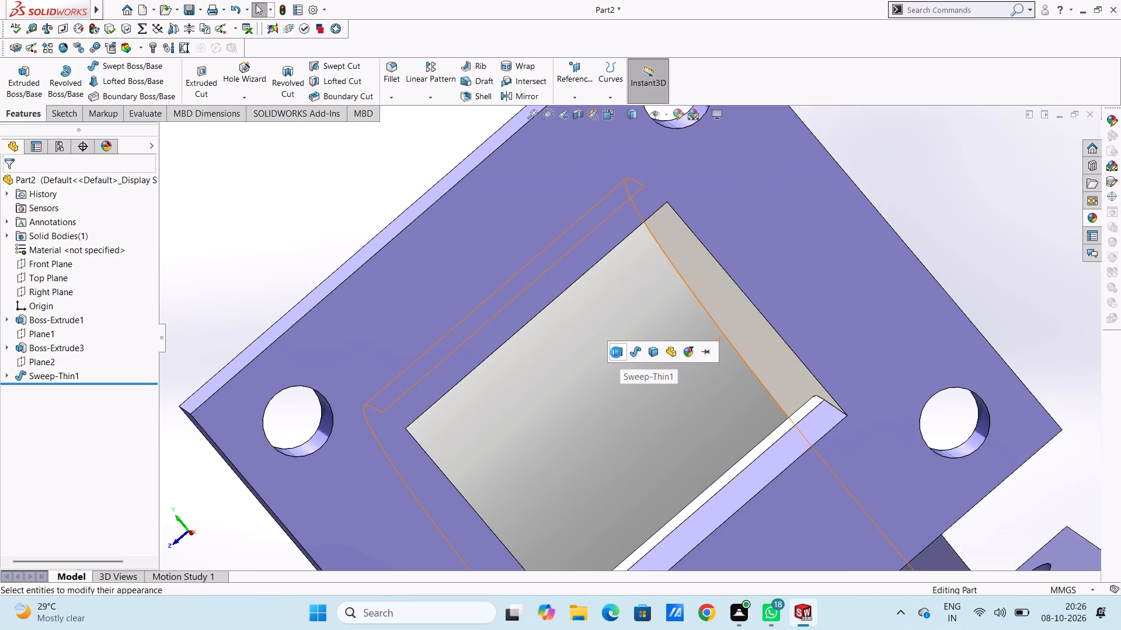
Apply the chromium plate appearance to the opposite flat inner side wall of the duct, for that face only.
middle_drag(654, 371, 604, 401)
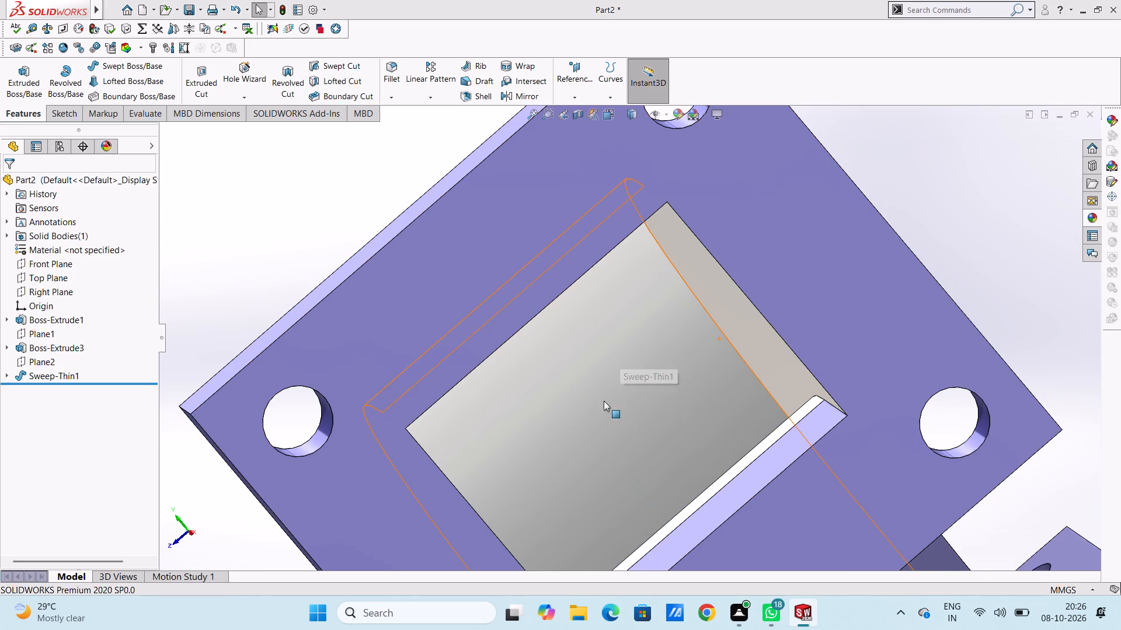
middle_drag(604, 401, 559, 477)
middle_drag(656, 383, 587, 429)
scroll(584, 433, up, 4)
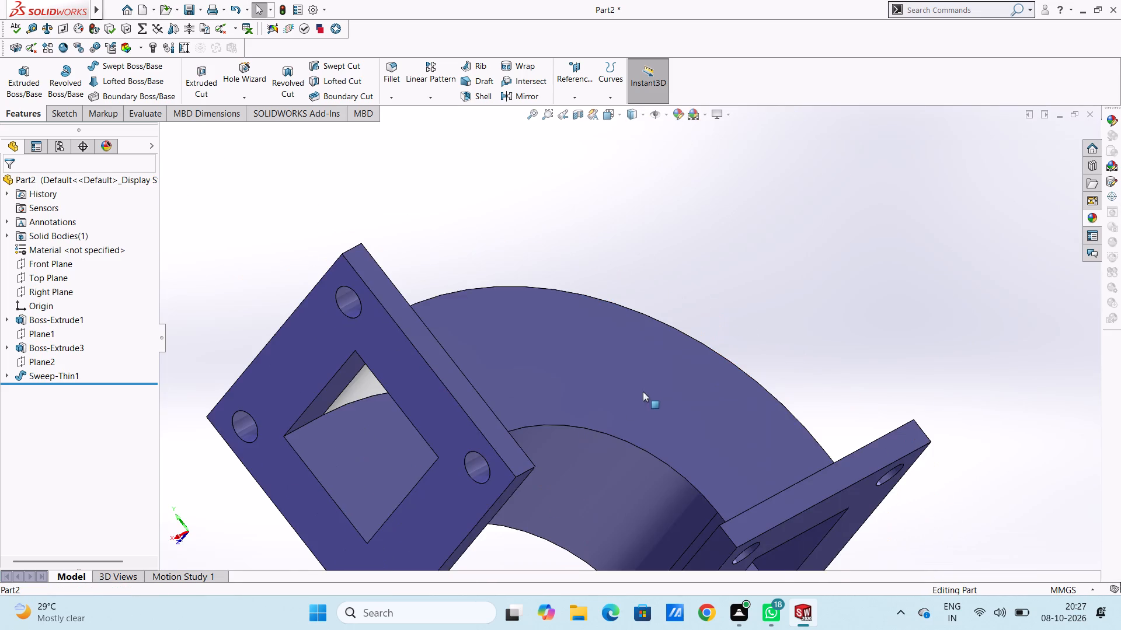
middle_drag(647, 386, 677, 399)
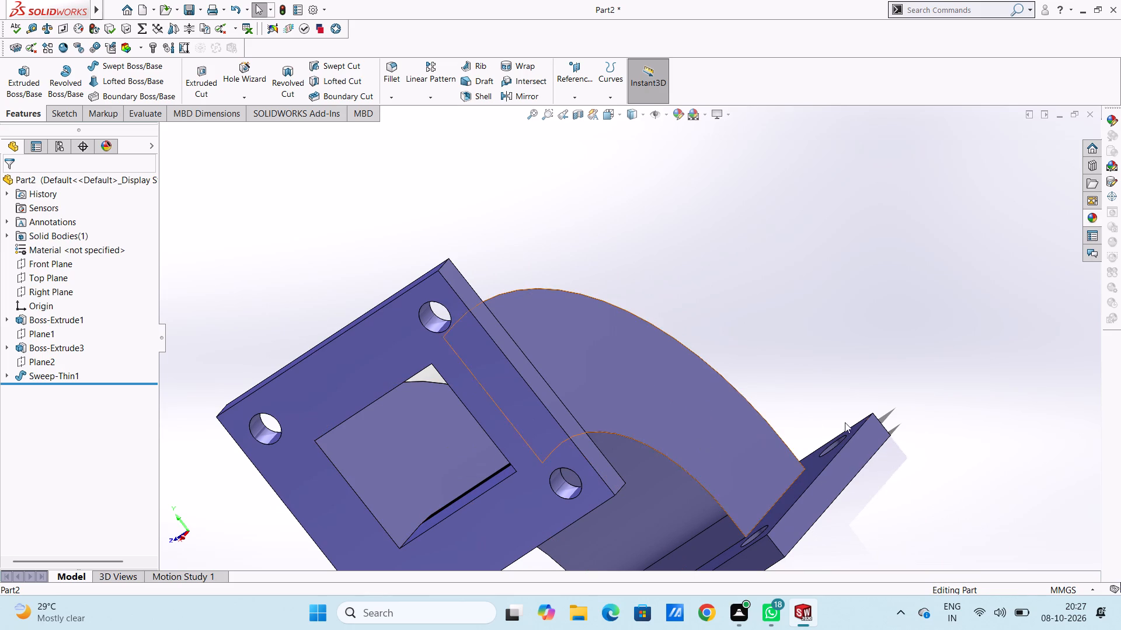
click(1084, 216)
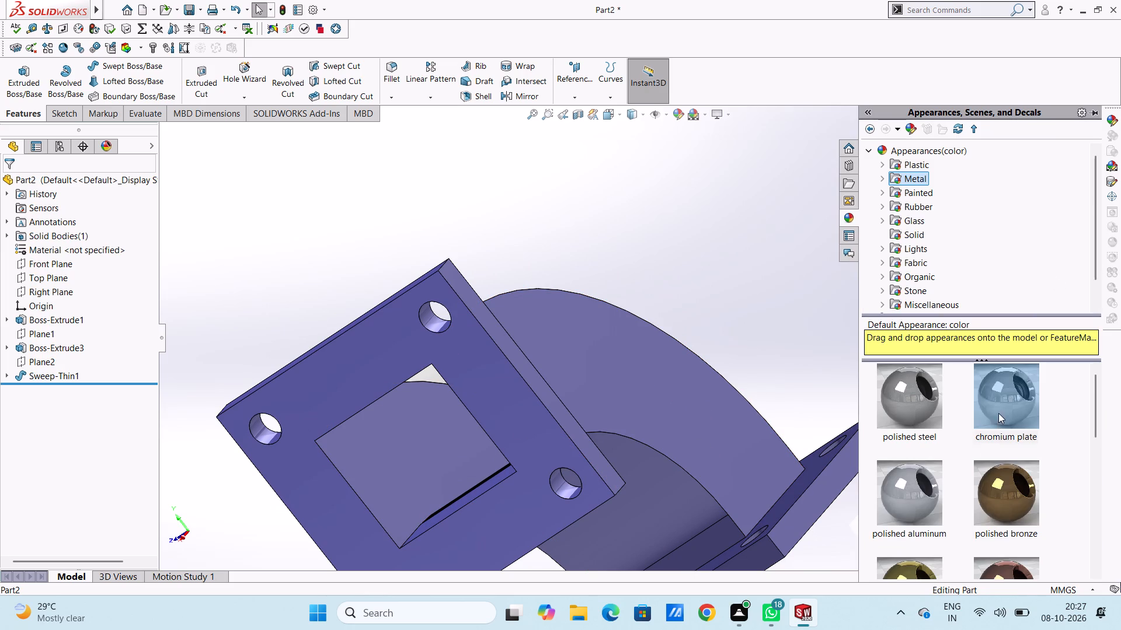
drag(998, 412, 370, 460)
click(367, 459)
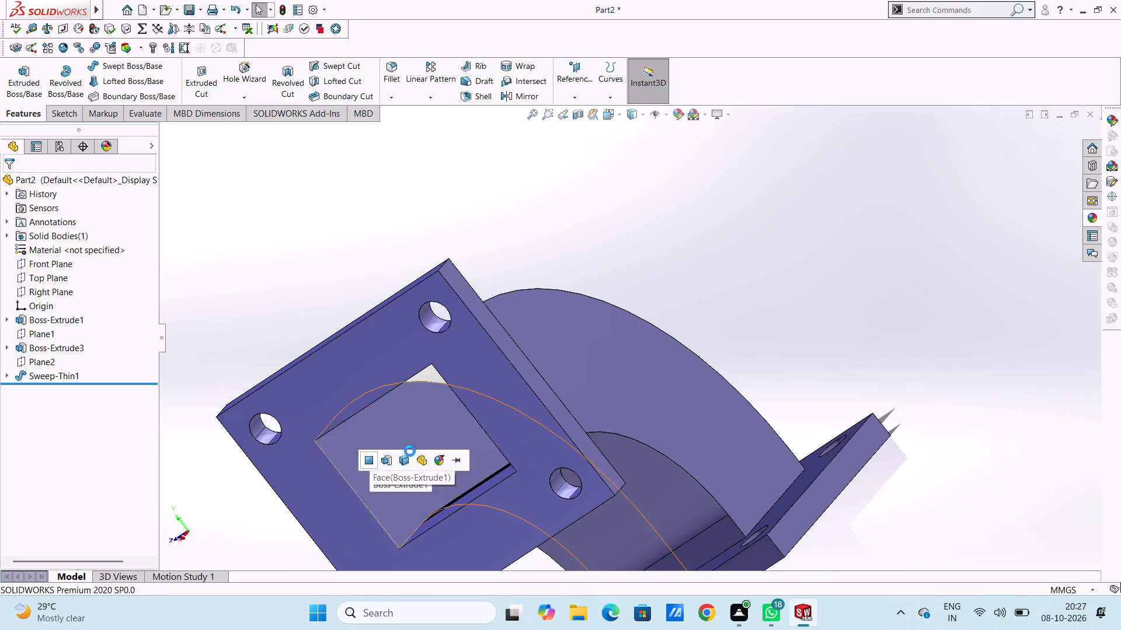
Apply the chromium plate metal appearance to the upright flange's upper-left bolt hole (front, +Z side), for that face only.
scroll(644, 398, up, 5)
middle_drag(743, 345, 874, 342)
middle_drag(870, 344, 835, 337)
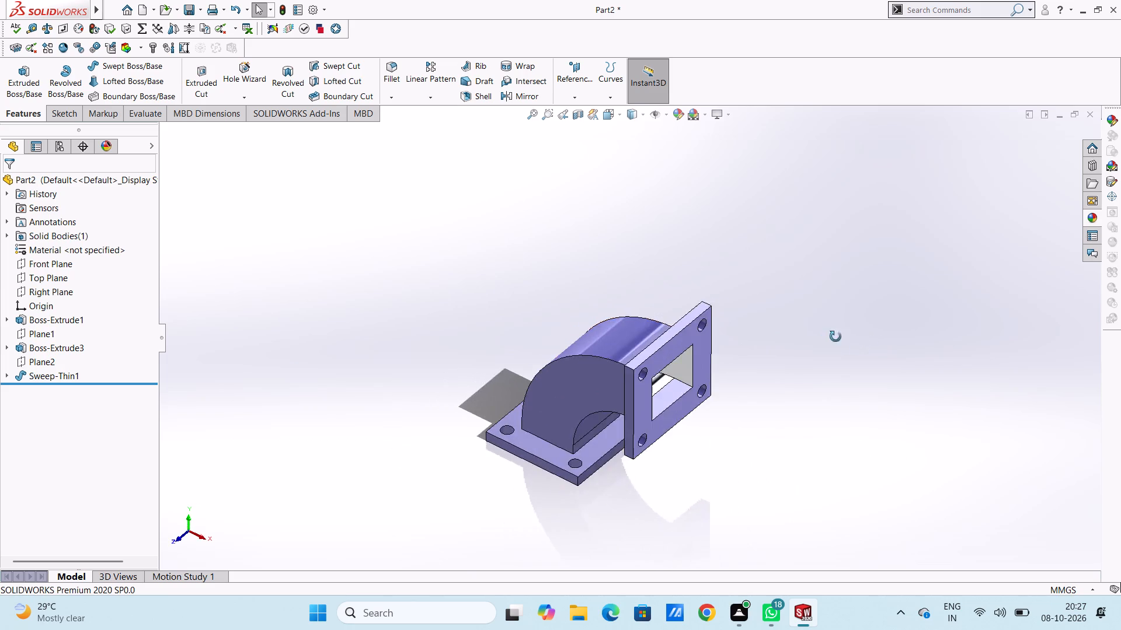
middle_drag(835, 337, 834, 303)
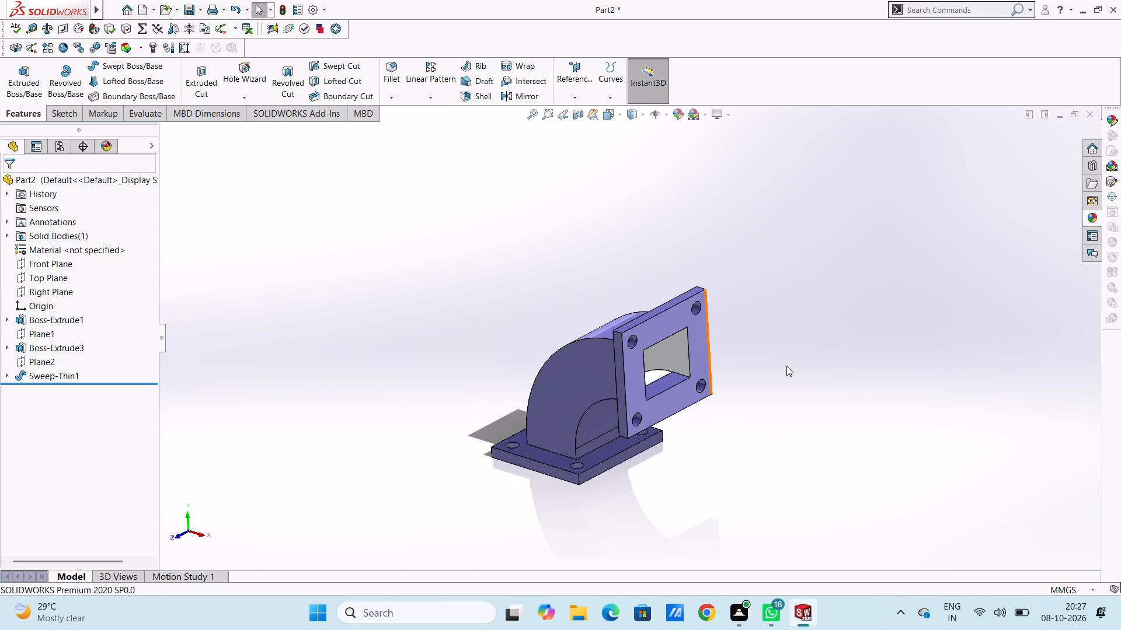
middle_drag(786, 366, 770, 399)
scroll(632, 394, down, 1)
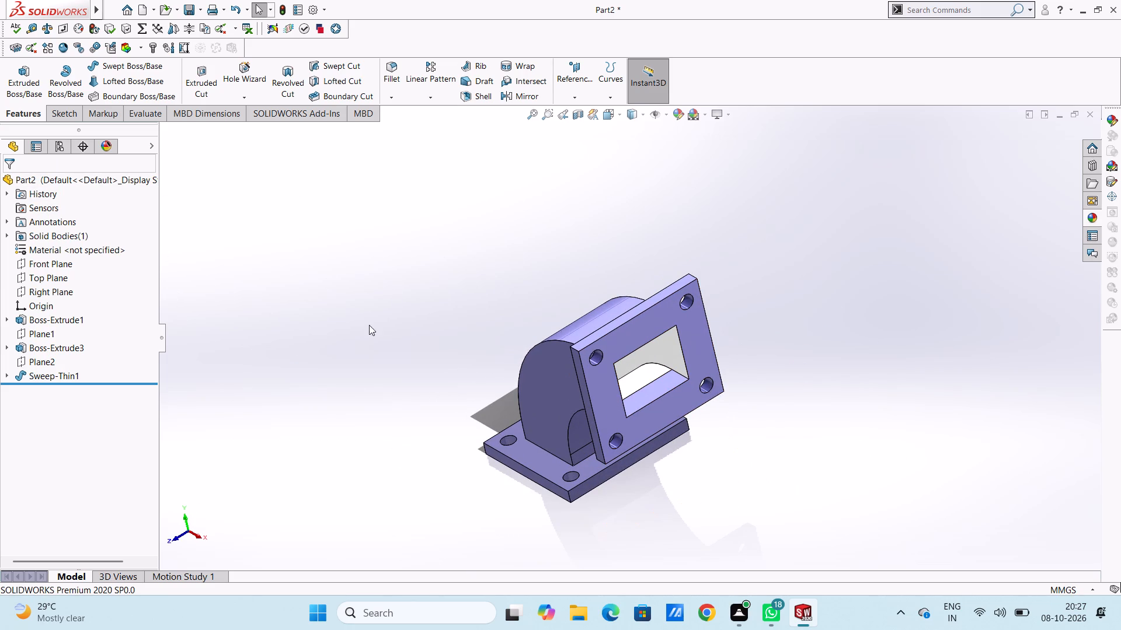
click(1087, 217)
scroll(538, 366, down, 5)
scroll(639, 288, down, 5)
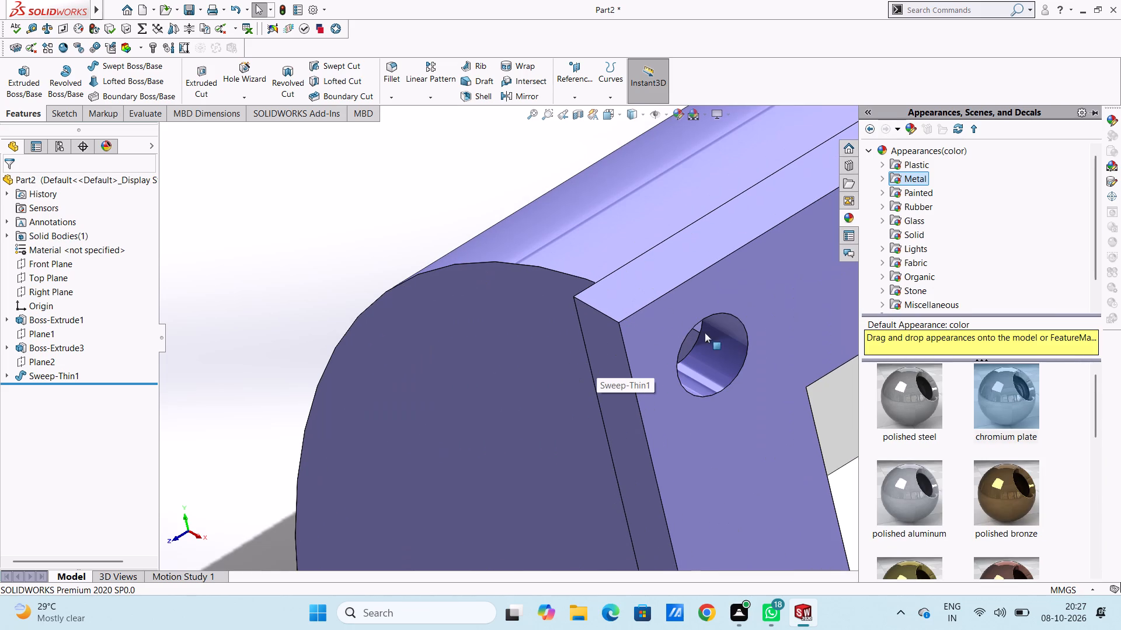
drag(1020, 400, 736, 366)
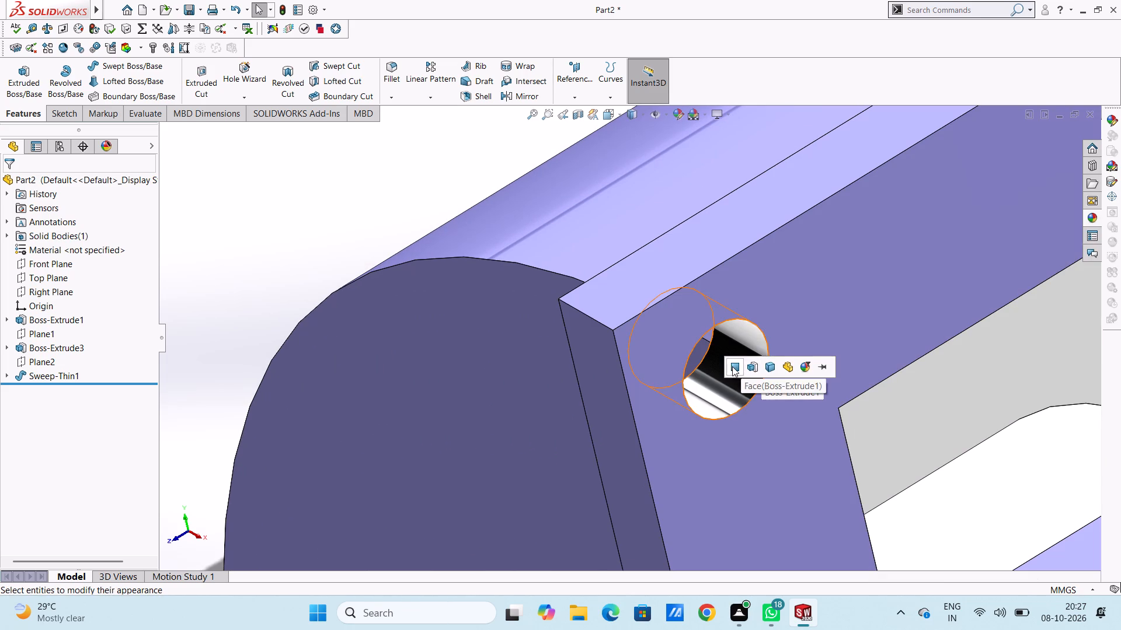
click(732, 366)
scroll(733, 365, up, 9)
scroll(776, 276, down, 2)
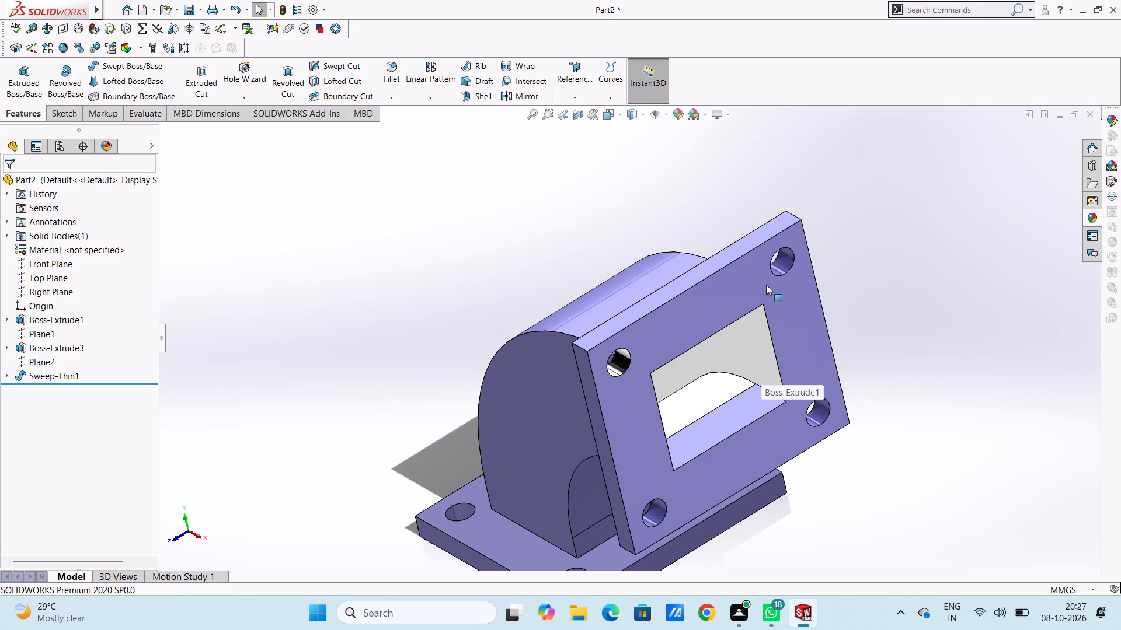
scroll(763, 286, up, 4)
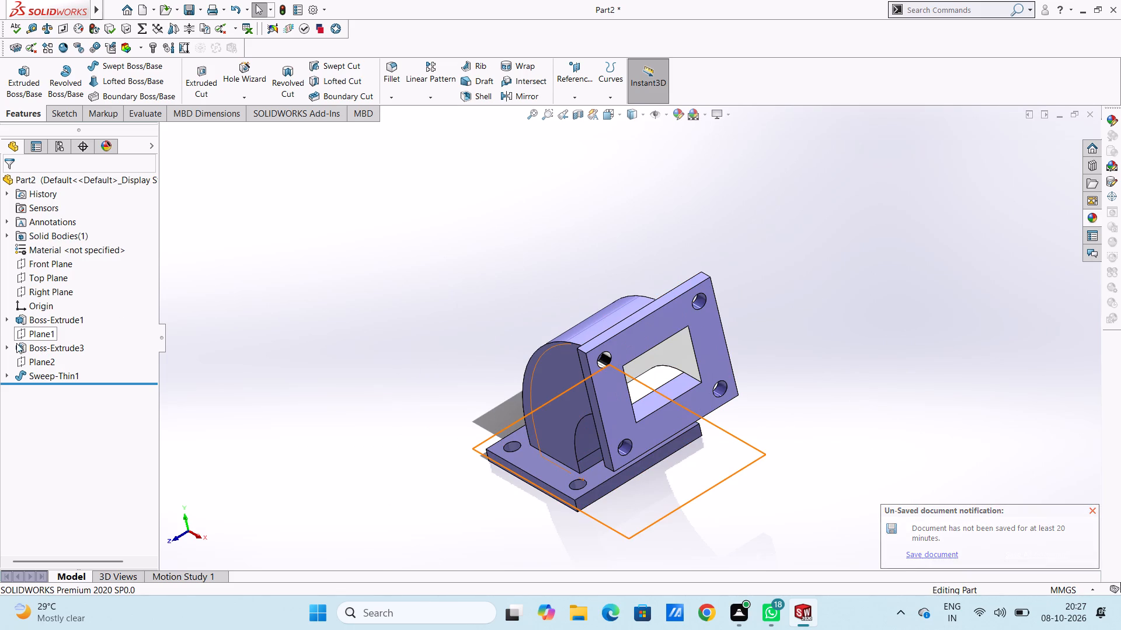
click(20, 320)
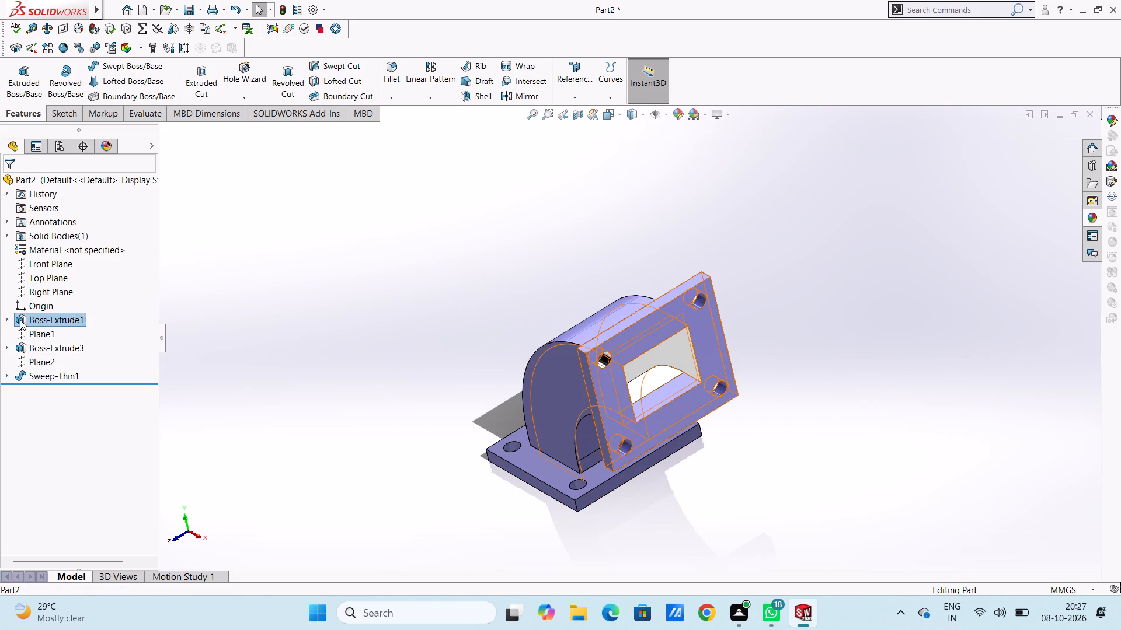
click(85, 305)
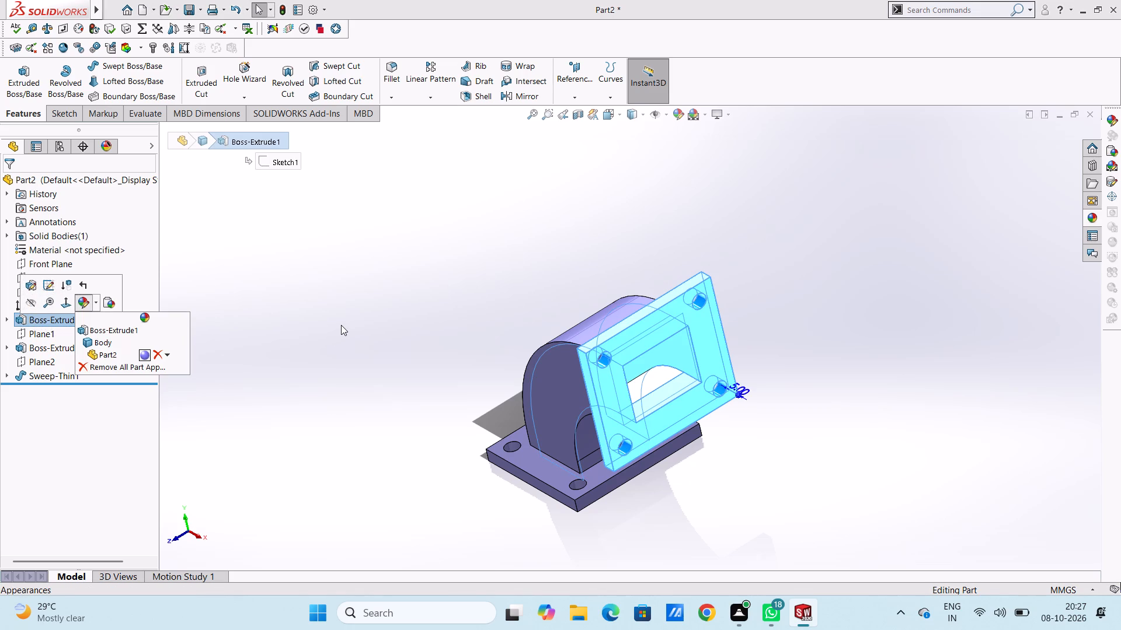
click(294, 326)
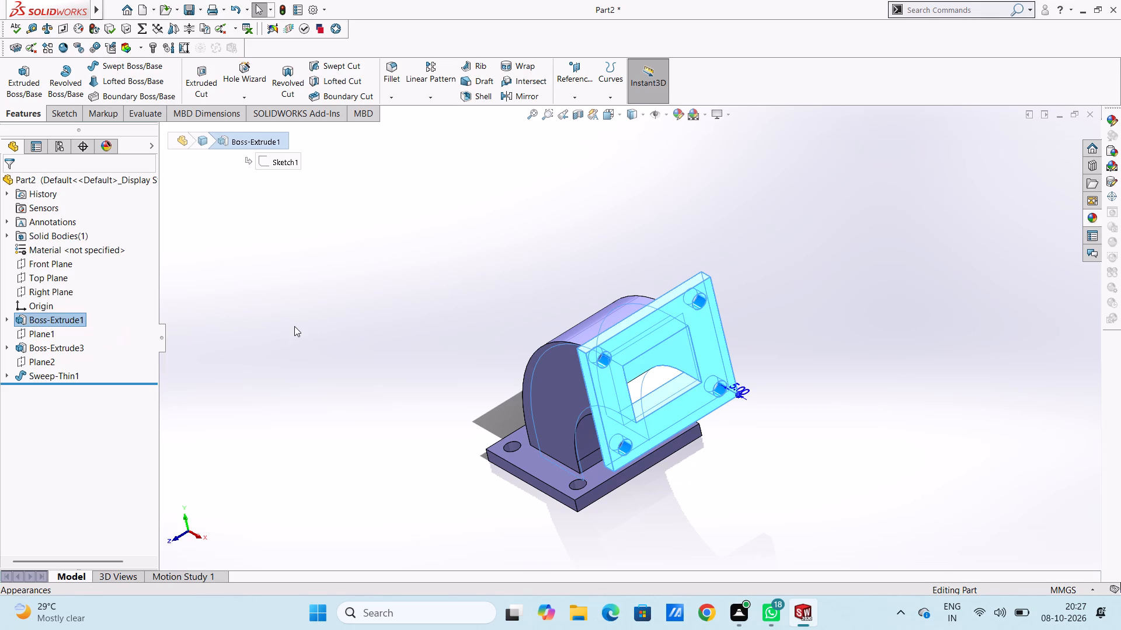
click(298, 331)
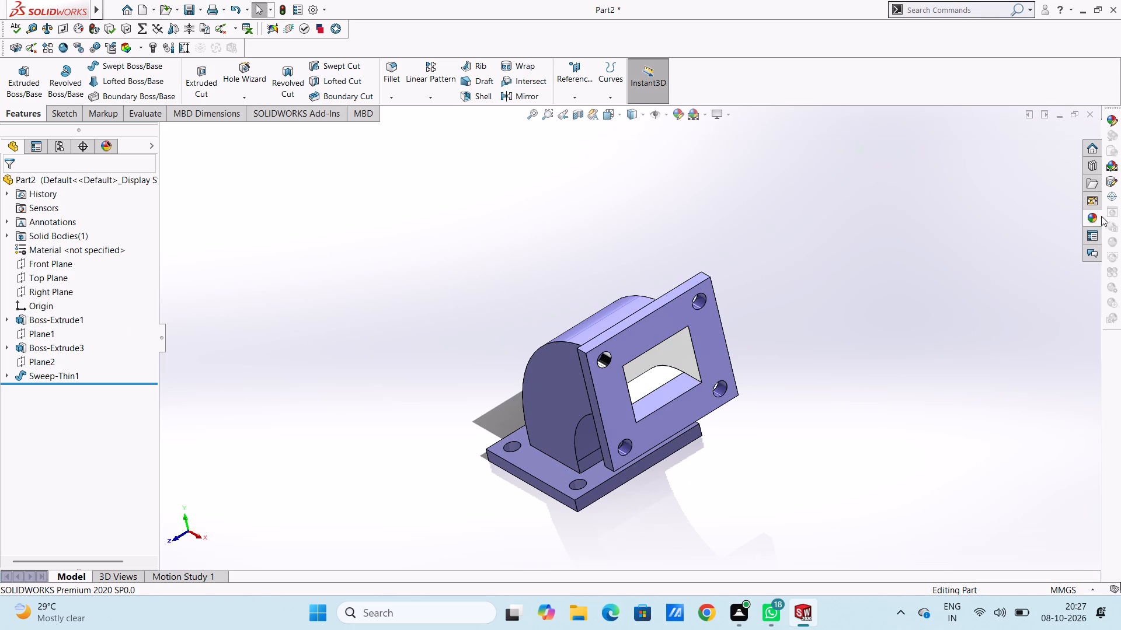
Apply the chromium plate appearance to the upright flange's upper-right bolt hole (rear side), for that face only.
click(1092, 216)
scroll(716, 323, down, 5)
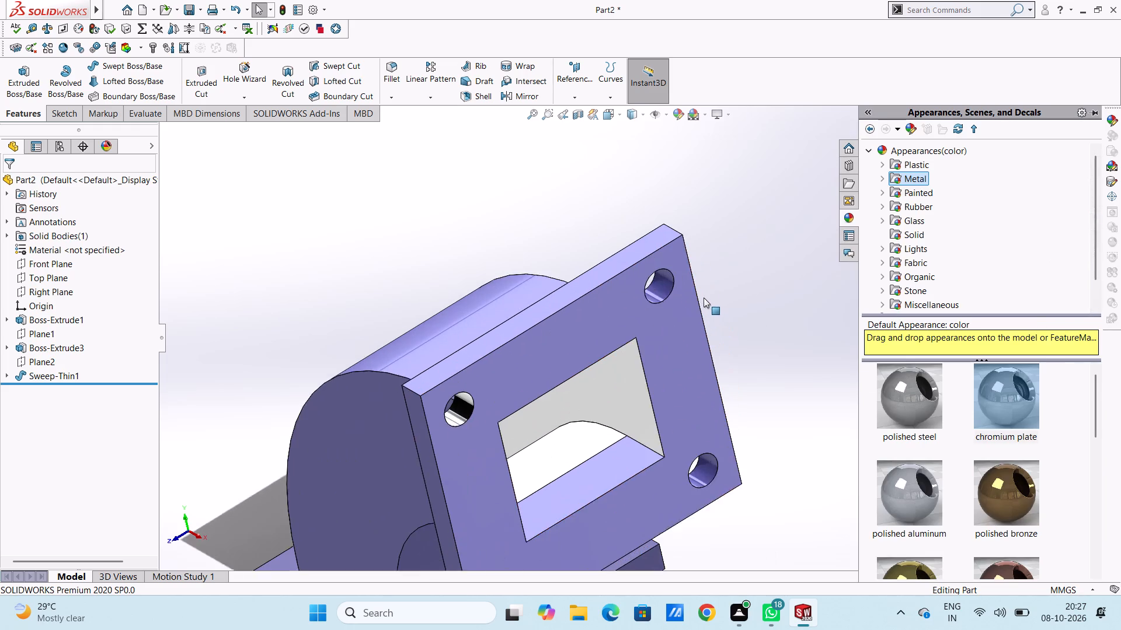
scroll(622, 288, down, 5)
drag(1015, 400, 690, 292)
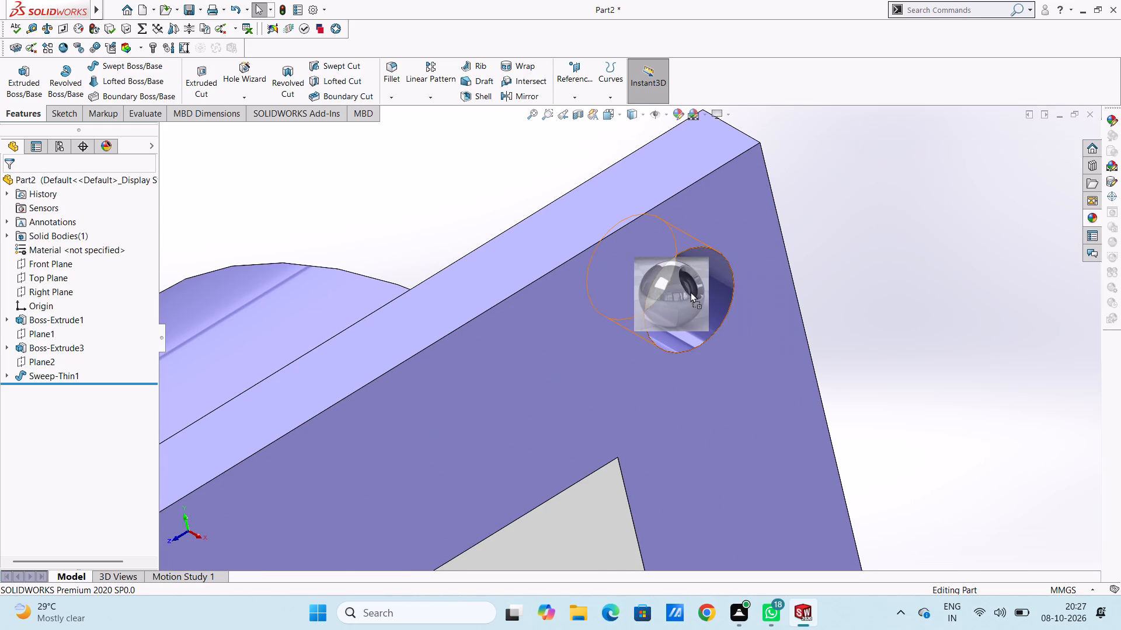
drag(690, 292, 688, 292)
click(683, 293)
Apply the chromium plate appearance to the upright flange's lower-left bolt hole (front side), for that face only.
scroll(682, 324, up, 5)
scroll(635, 376, up, 4)
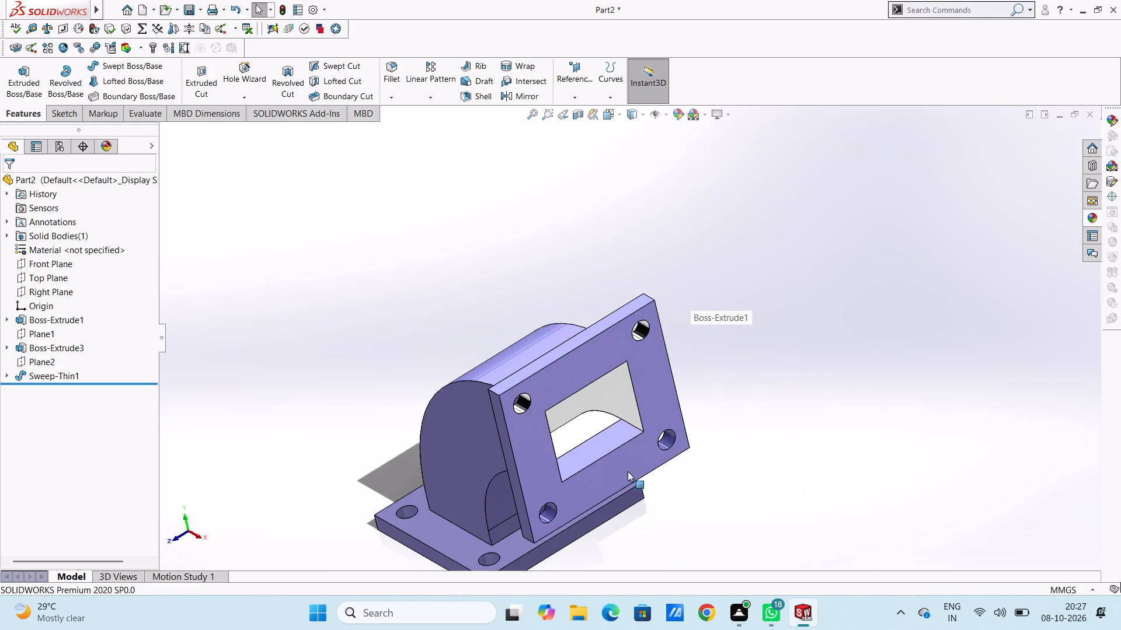
scroll(544, 517, down, 10)
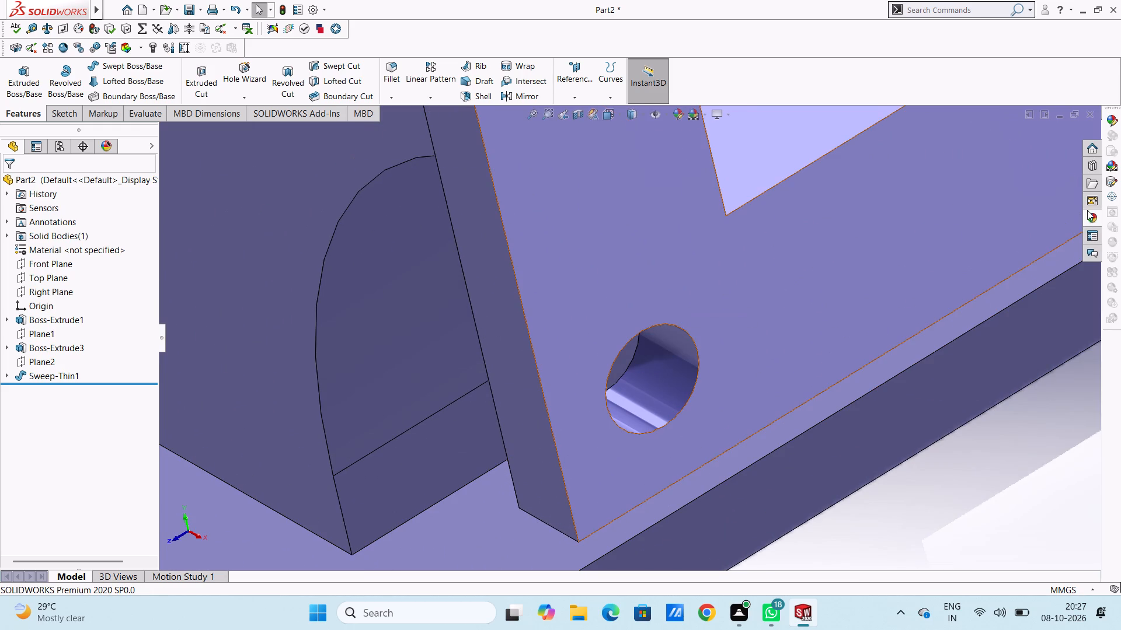
click(1089, 219)
drag(1011, 381, 672, 366)
click(669, 366)
Apply the chromium plate appearance to the upright flange's lower-right bolt hole (rear side), for that face only.
scroll(743, 331, up, 6)
scroll(757, 276, up, 3)
scroll(767, 278, down, 2)
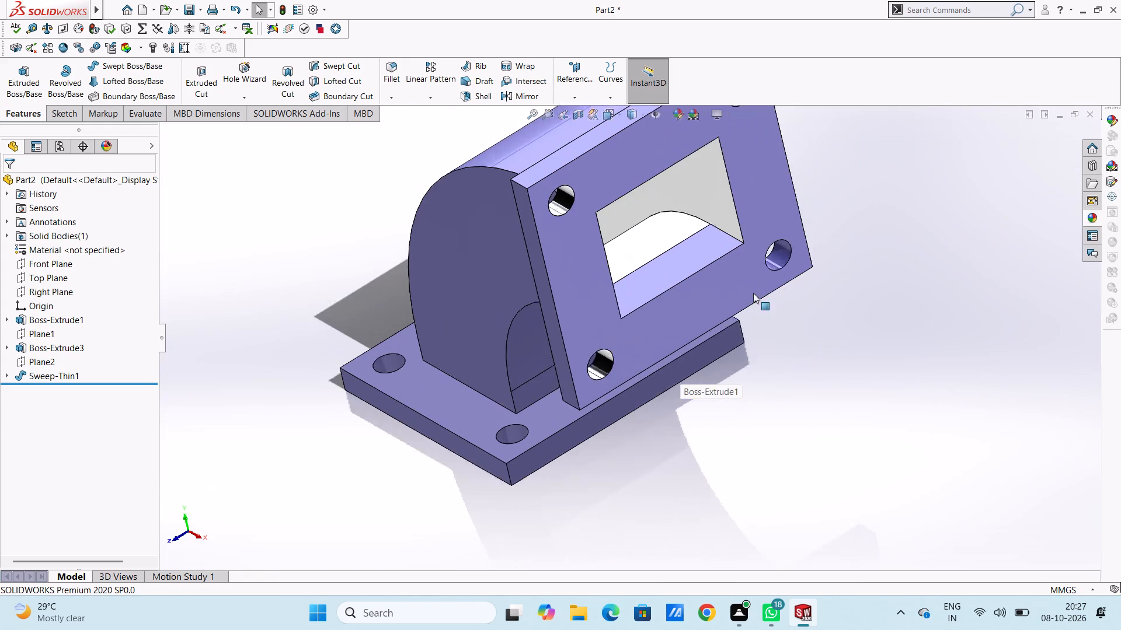
scroll(753, 293, down, 2)
scroll(729, 242, down, 7)
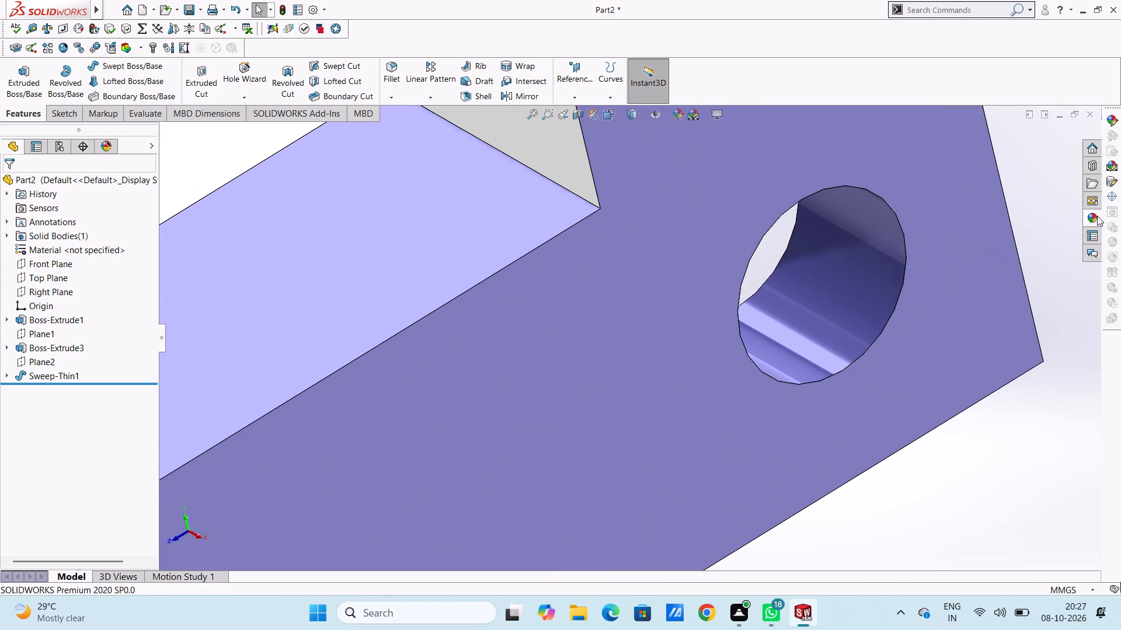
click(1097, 215)
drag(1017, 387, 817, 299)
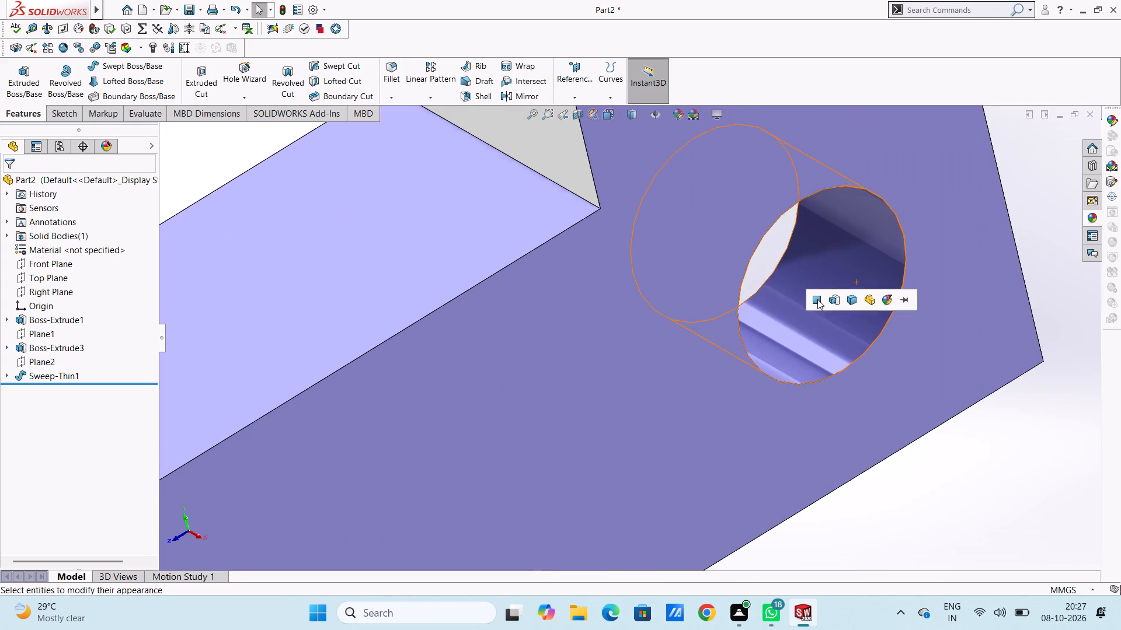
click(817, 299)
Apply the chromium plate appearance to the lower inner face of the upright flange's rectangular opening, for that face only.
scroll(517, 327, down, 1)
scroll(514, 327, up, 8)
scroll(362, 366, down, 4)
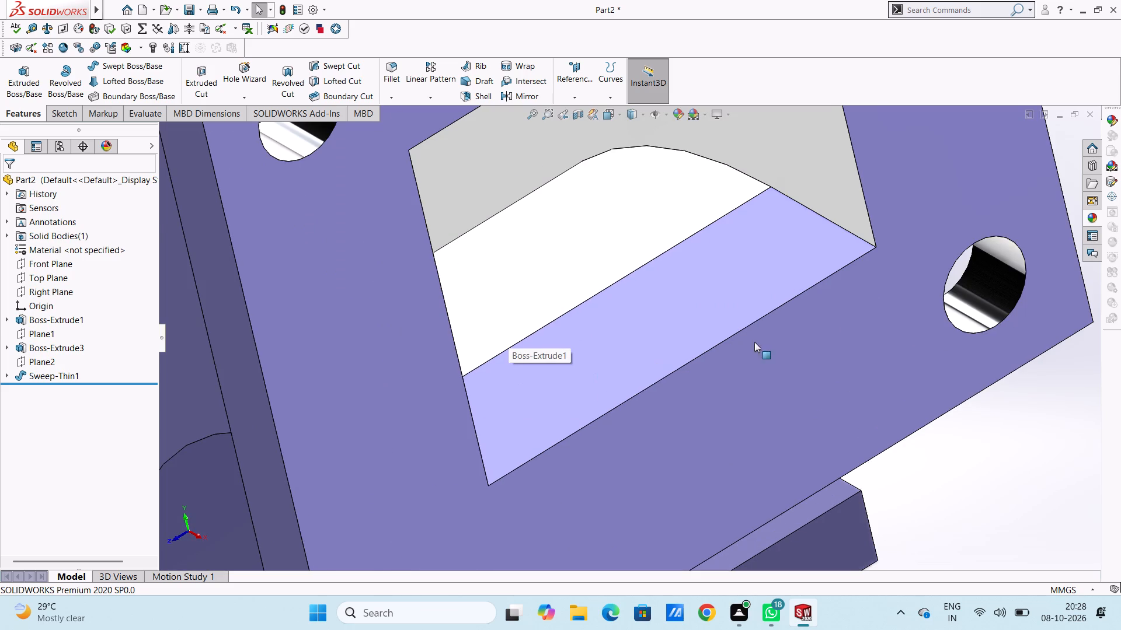
click(1088, 218)
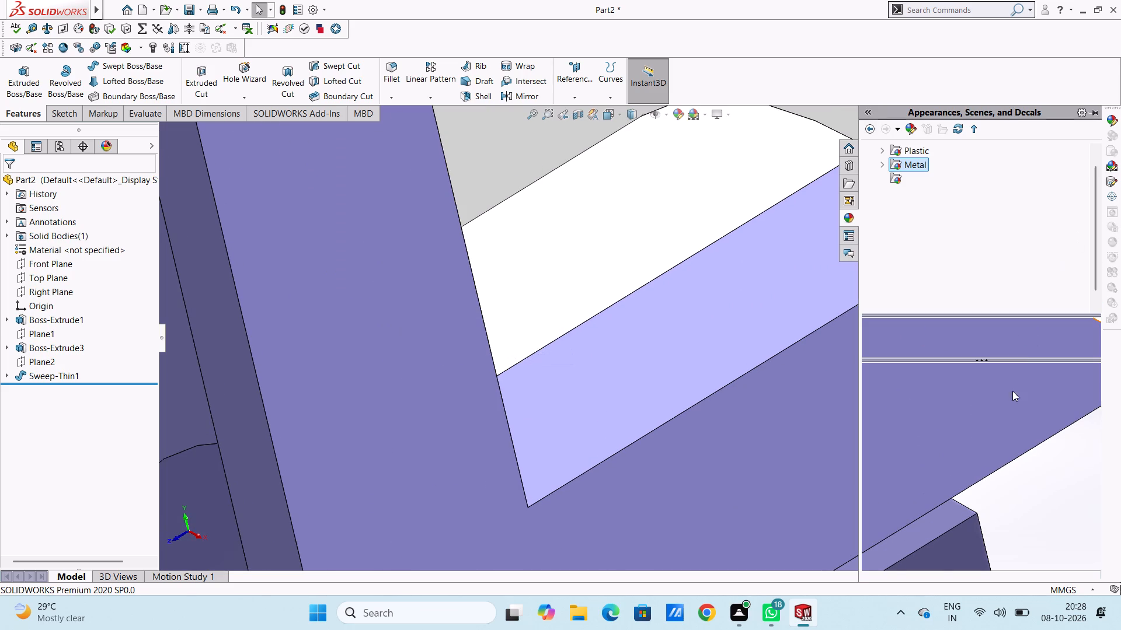
drag(1009, 396, 708, 337)
click(708, 337)
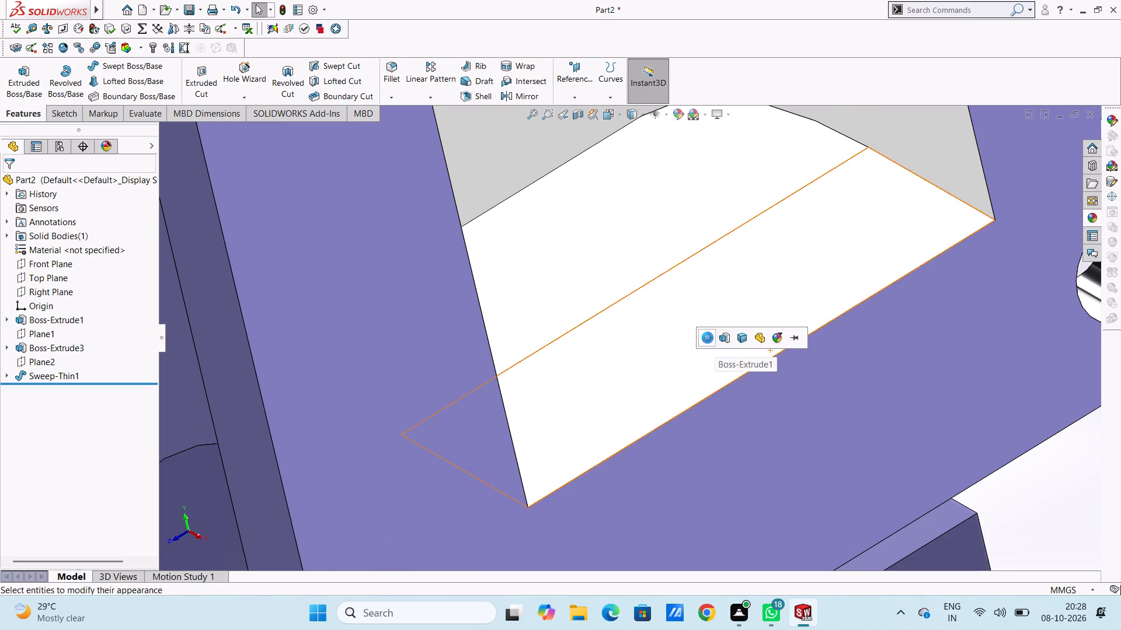
Apply the chromium plate appearance to the base flange's front bolt hole on the duct's outer-bend side, for that face only.
scroll(711, 337, up, 5)
middle_drag(821, 249, 744, 302)
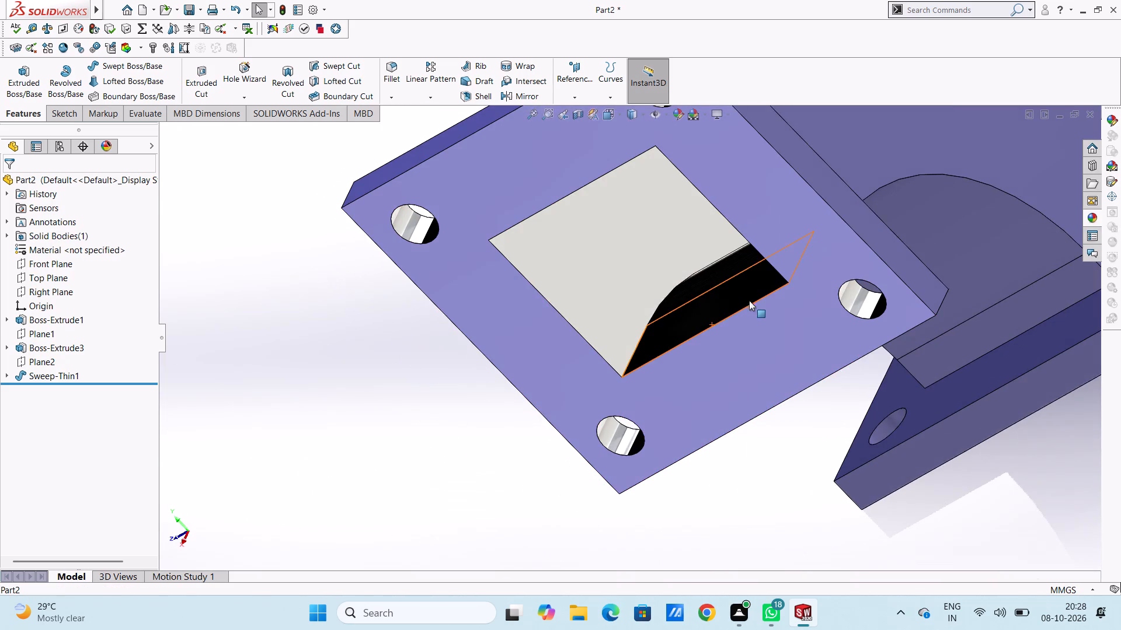
middle_drag(751, 298, 875, 155)
scroll(883, 261, up, 5)
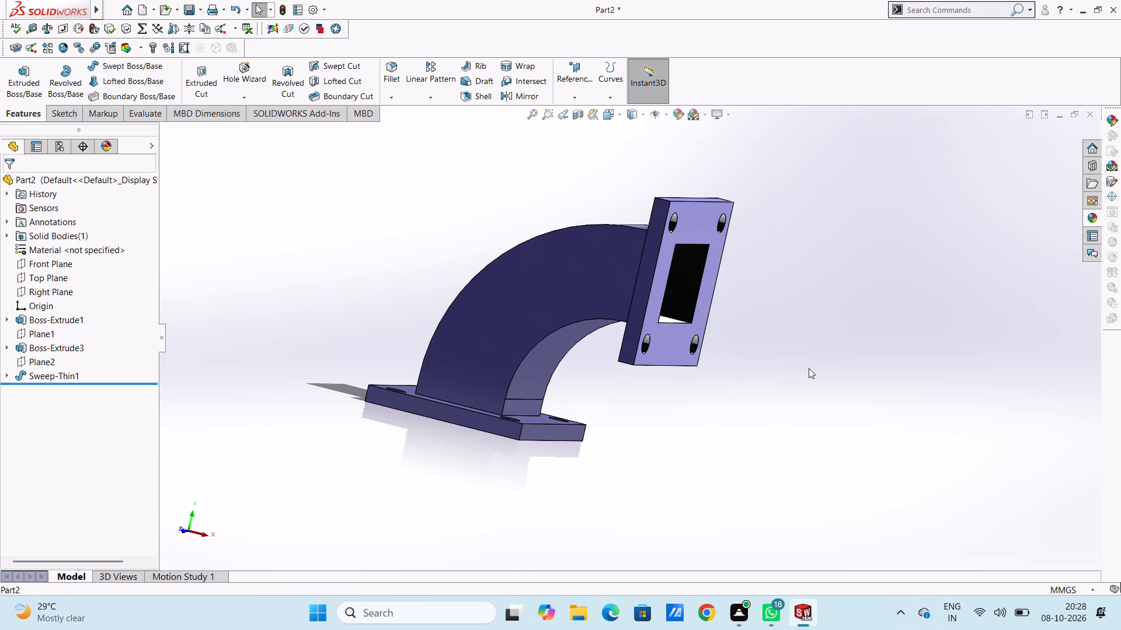
key(ctrl+7)
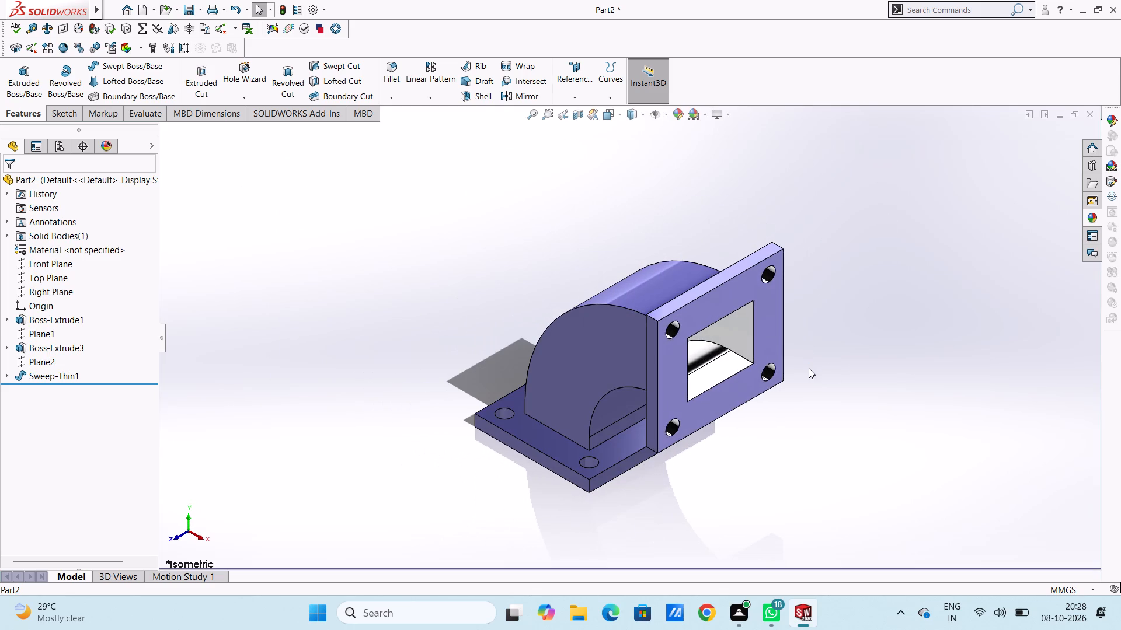
scroll(535, 417, down, 5)
scroll(528, 370, down, 11)
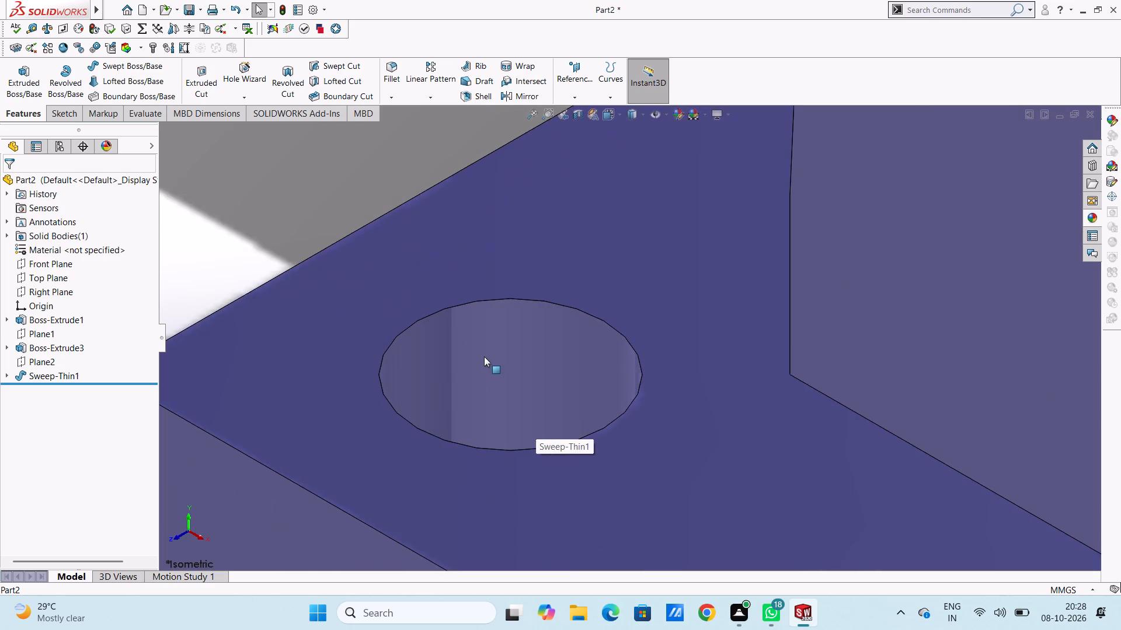
scroll(484, 356, down, 2)
click(1094, 212)
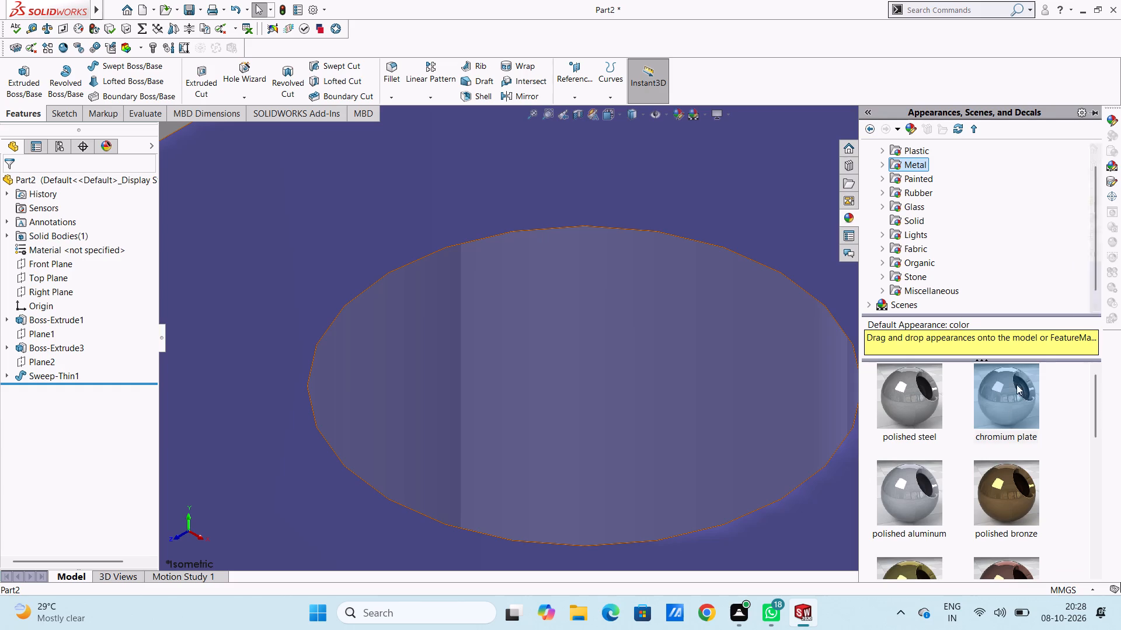
drag(1015, 382, 687, 397)
click(685, 397)
Apply the chromium plate appearance to the base flange's front bolt hole on the duct's inner-bend side, for that face only.
scroll(687, 406, up, 6)
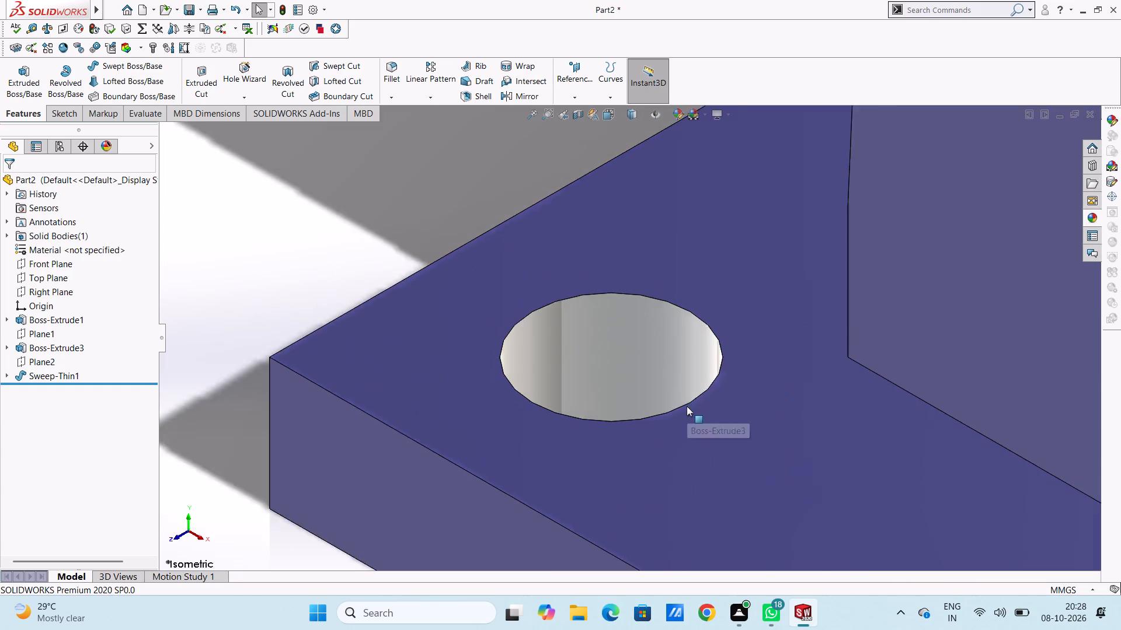
scroll(687, 406, up, 9)
scroll(807, 468, down, 4)
scroll(786, 407, down, 5)
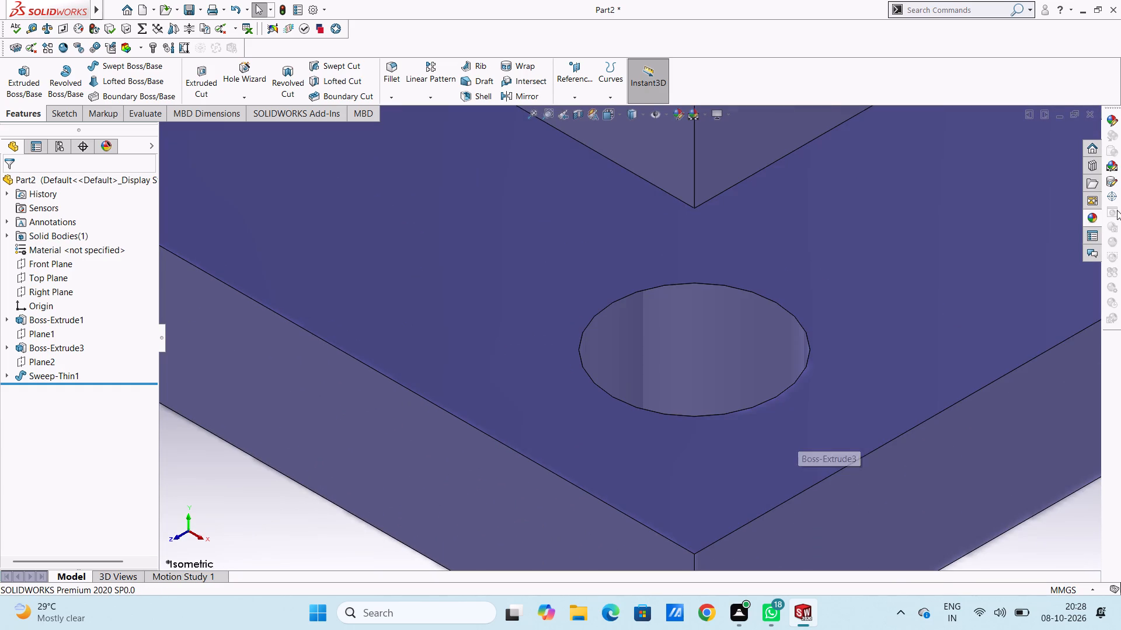
click(1091, 218)
drag(1004, 392, 753, 347)
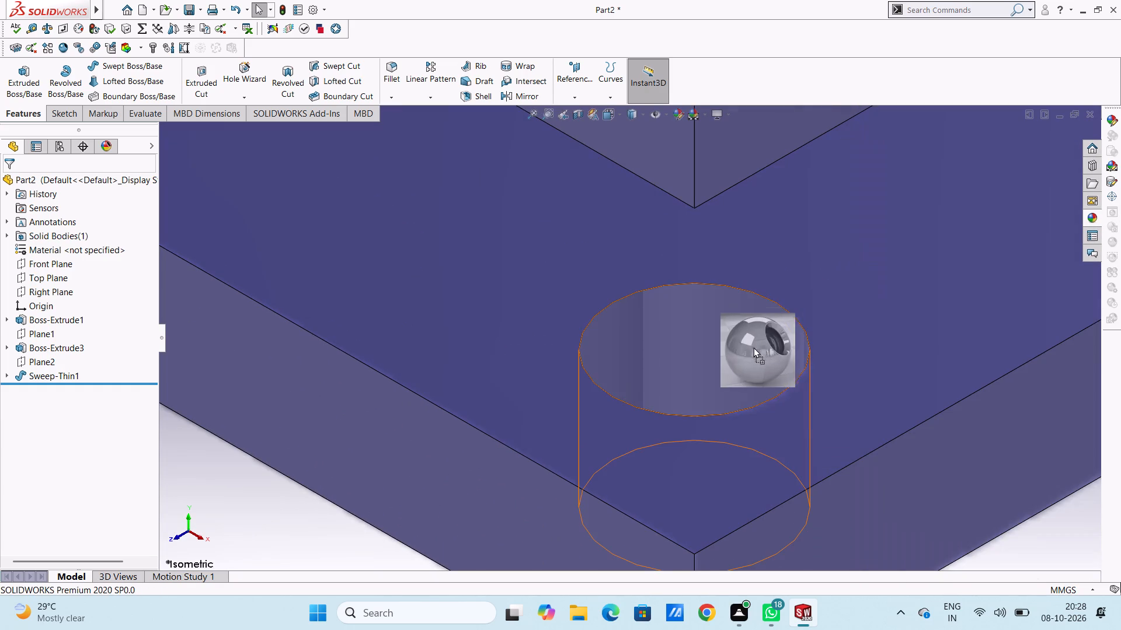
drag(753, 347, 732, 357)
click(732, 357)
Apply the chromium plate appearance to the base flange's rear bolt hole on the duct's inner-bend side, for that face only.
scroll(733, 357, up, 11)
middle_drag(677, 321, 861, 481)
scroll(667, 415, up, 4)
middle_drag(658, 401, 708, 481)
middle_drag(605, 404, 582, 400)
scroll(585, 359, down, 2)
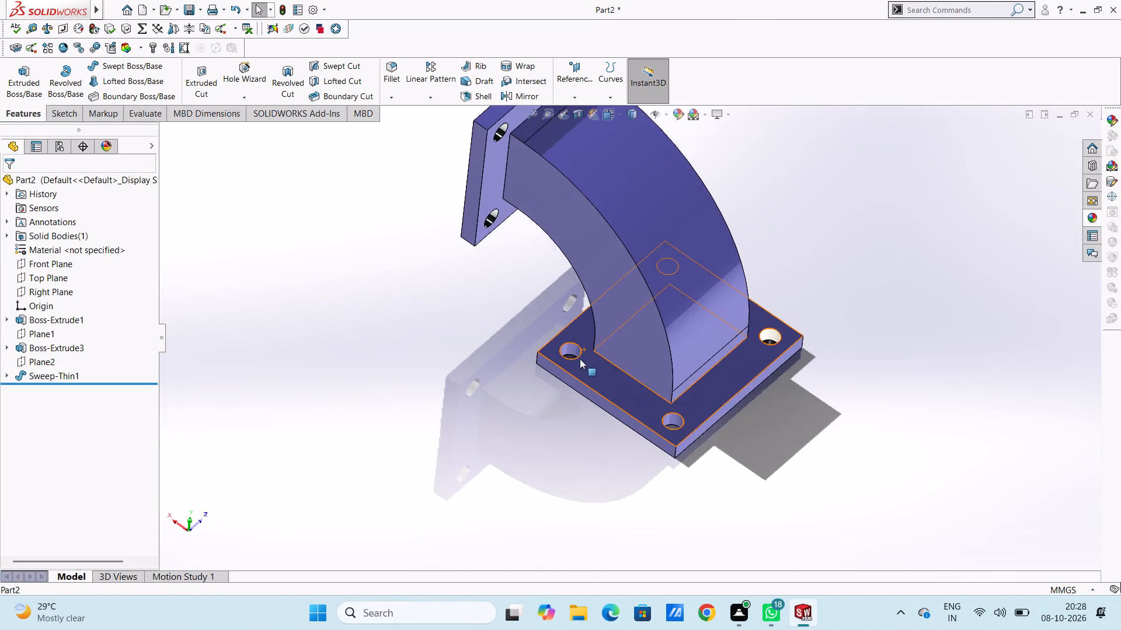
scroll(580, 359, down, 8)
click(1092, 212)
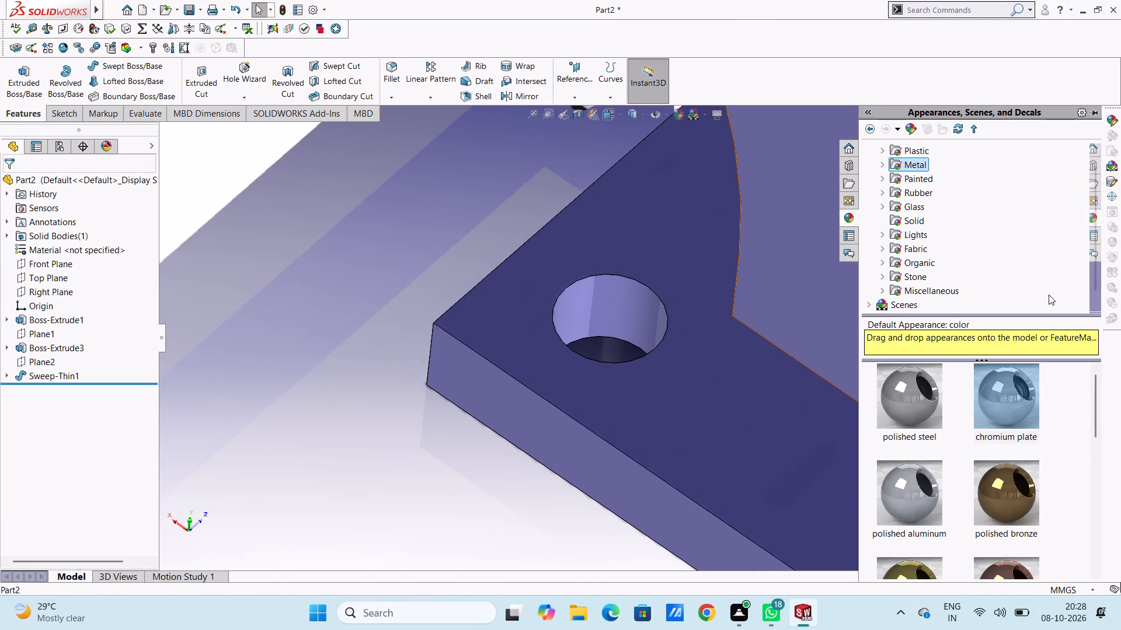
drag(1003, 393, 624, 317)
click(622, 316)
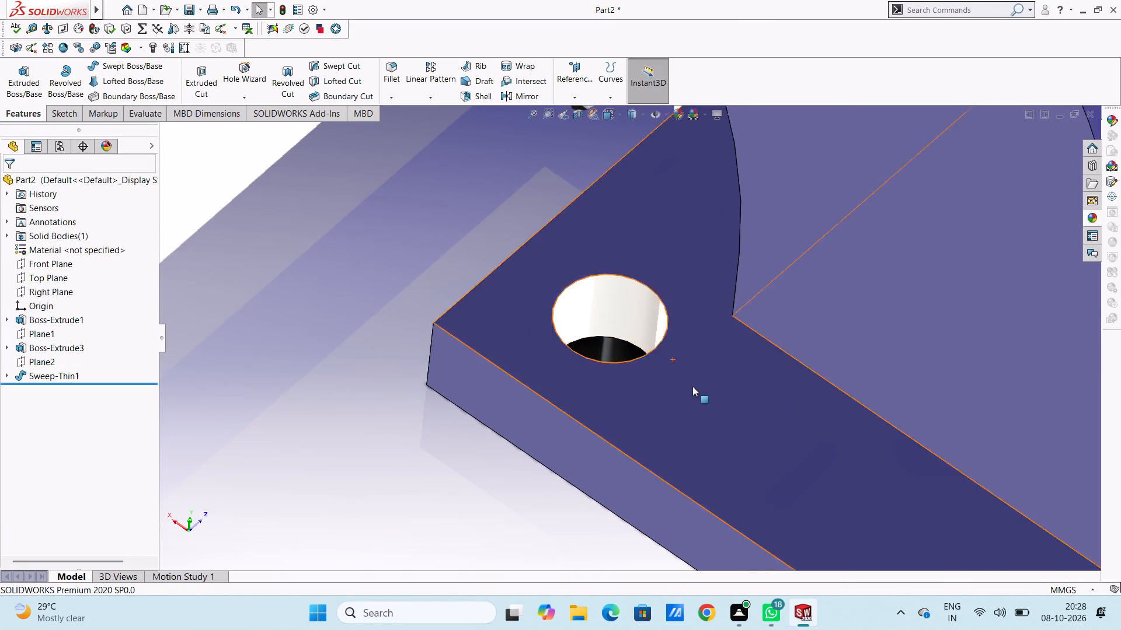
Apply the chromium plate appearance to the base flange's rear bolt hole on the duct's outer-bend side, for that face only.
scroll(692, 385, up, 10)
scroll(701, 401, down, 4)
scroll(704, 334, down, 3)
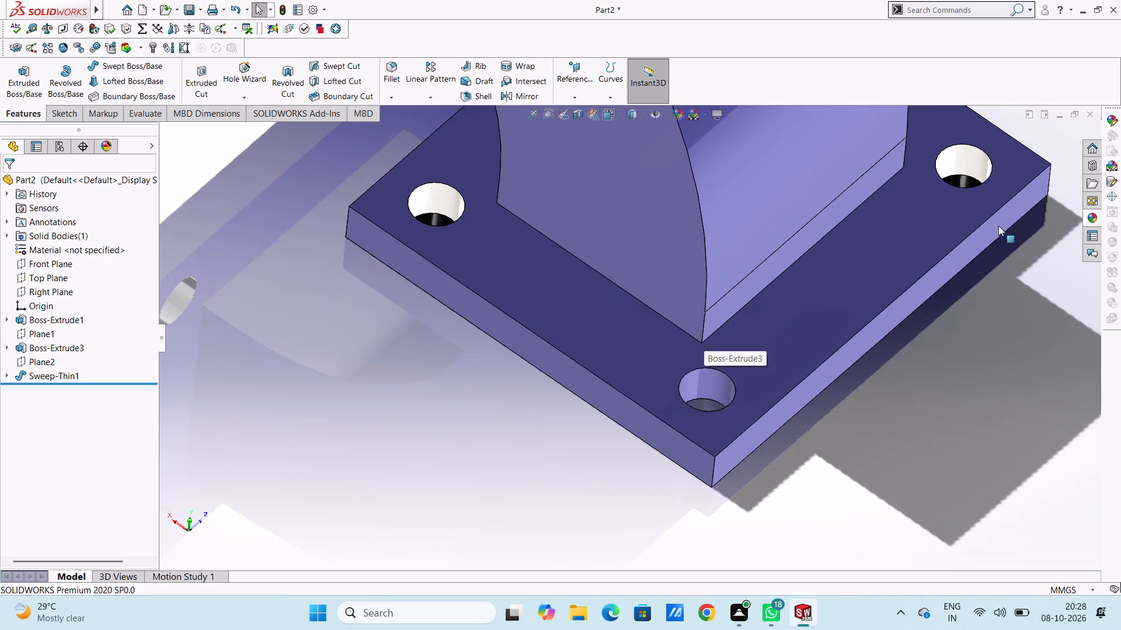
click(1087, 210)
drag(1009, 389, 957, 394)
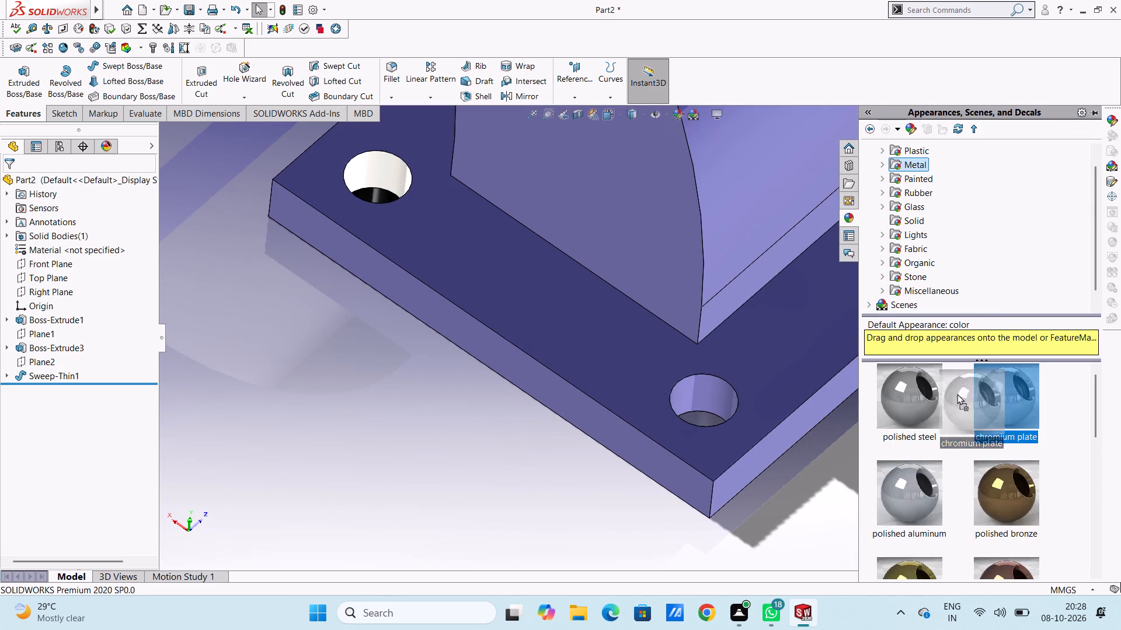
drag(957, 394, 717, 395)
click(716, 395)
scroll(712, 395, up, 3)
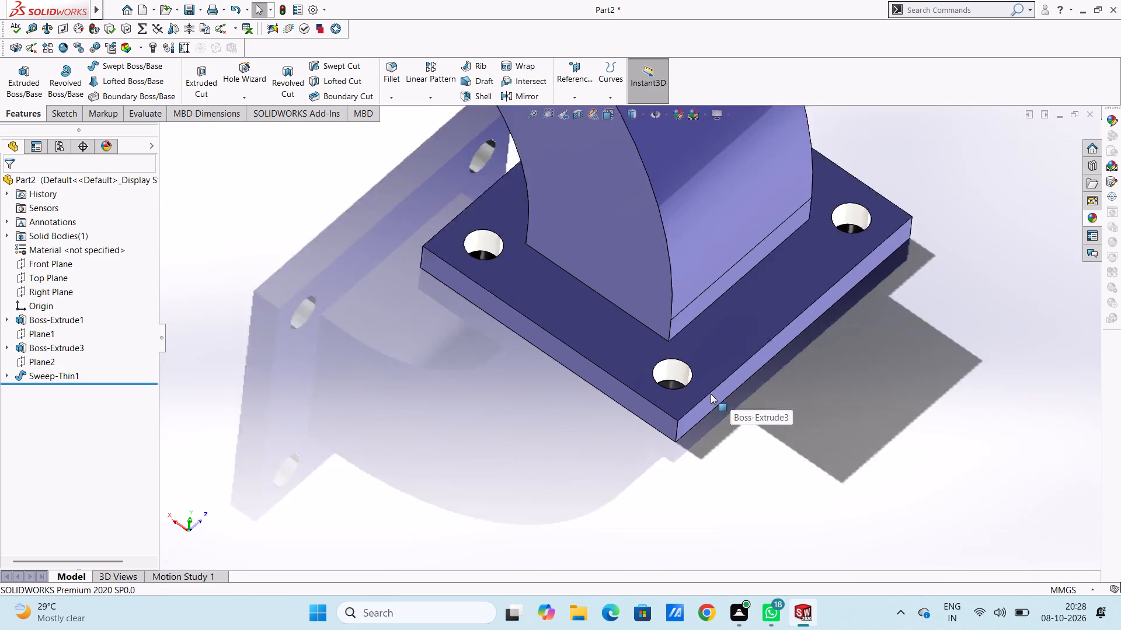
scroll(711, 394, up, 7)
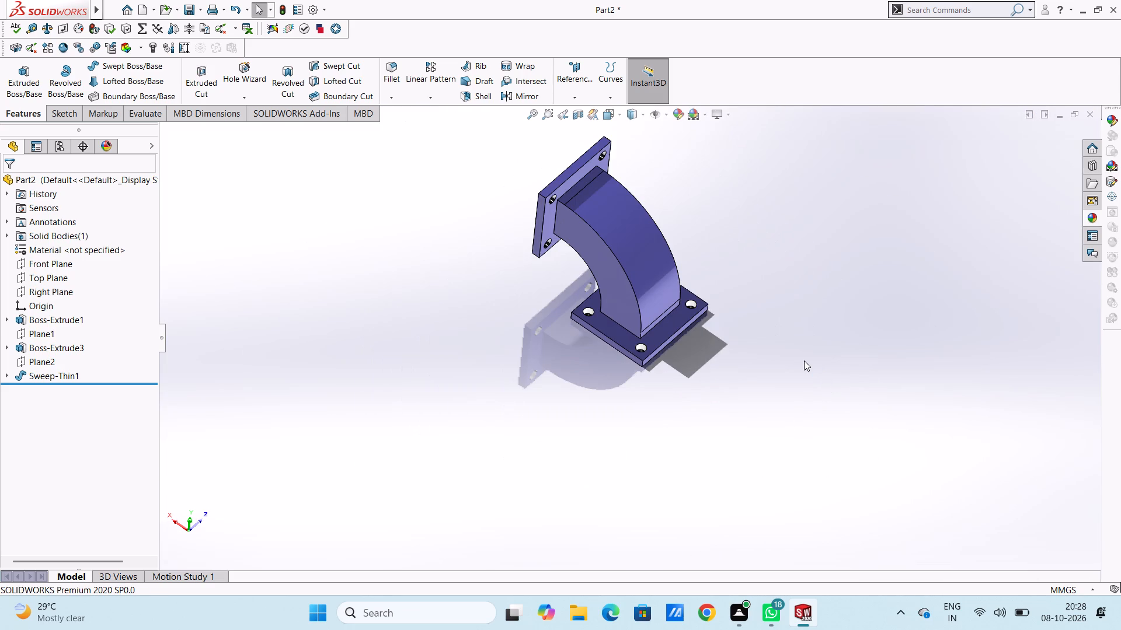
Save the part in the Documents folder under the name "90 degree rectangular bend pipe elbow".
key(ctrl+7)
key(grave)
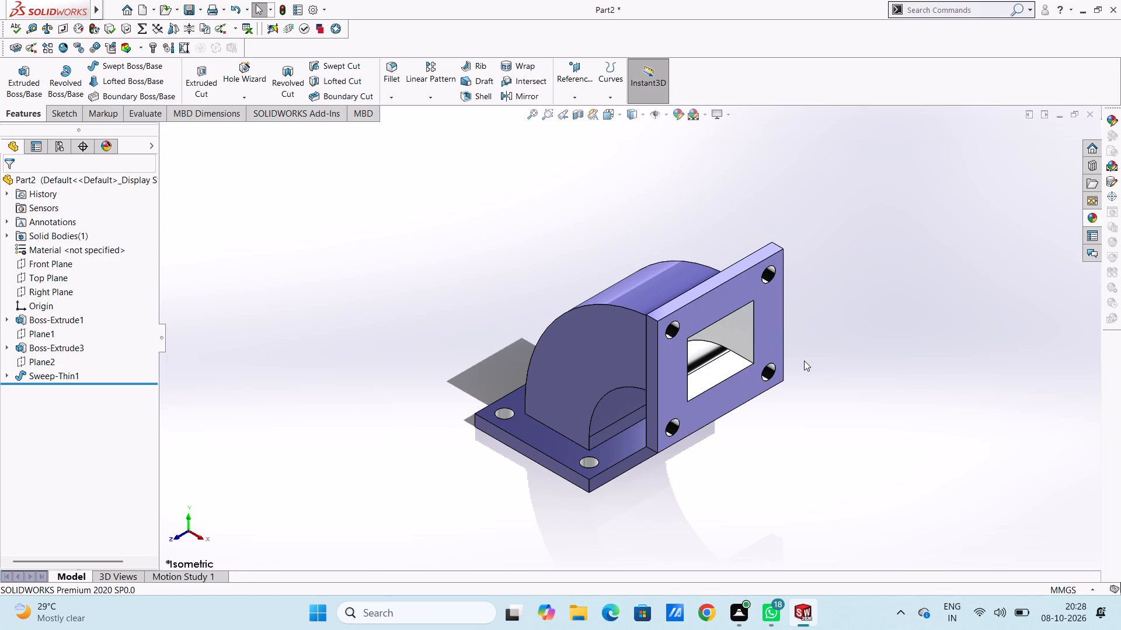
key(Escape)
key(Escape)
key(ctrl+s)
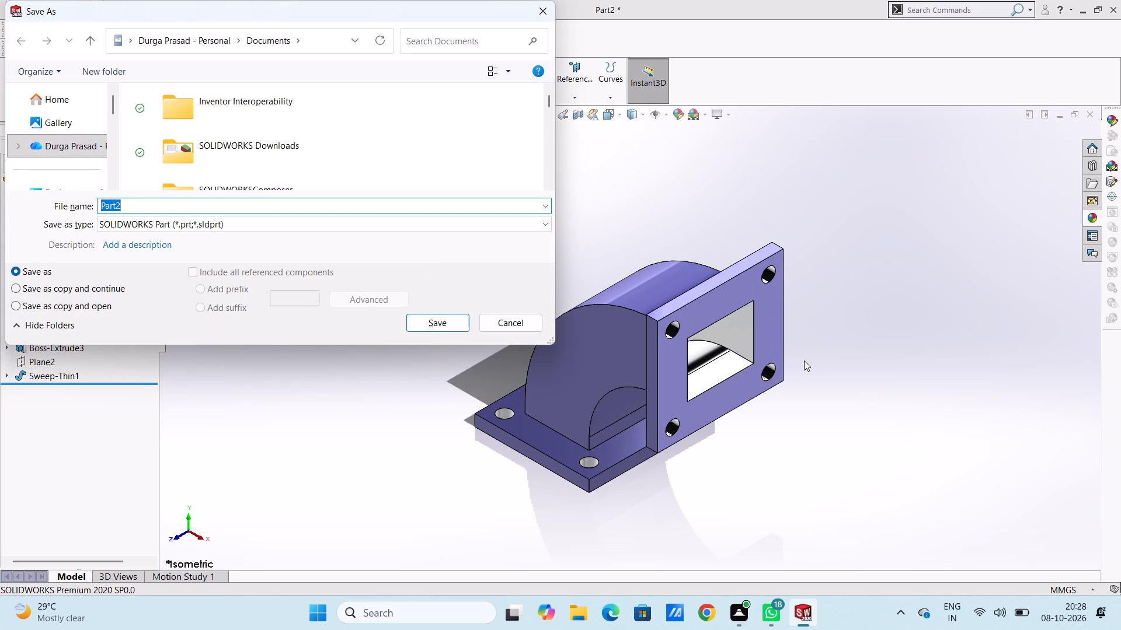
text(90)
key(space)
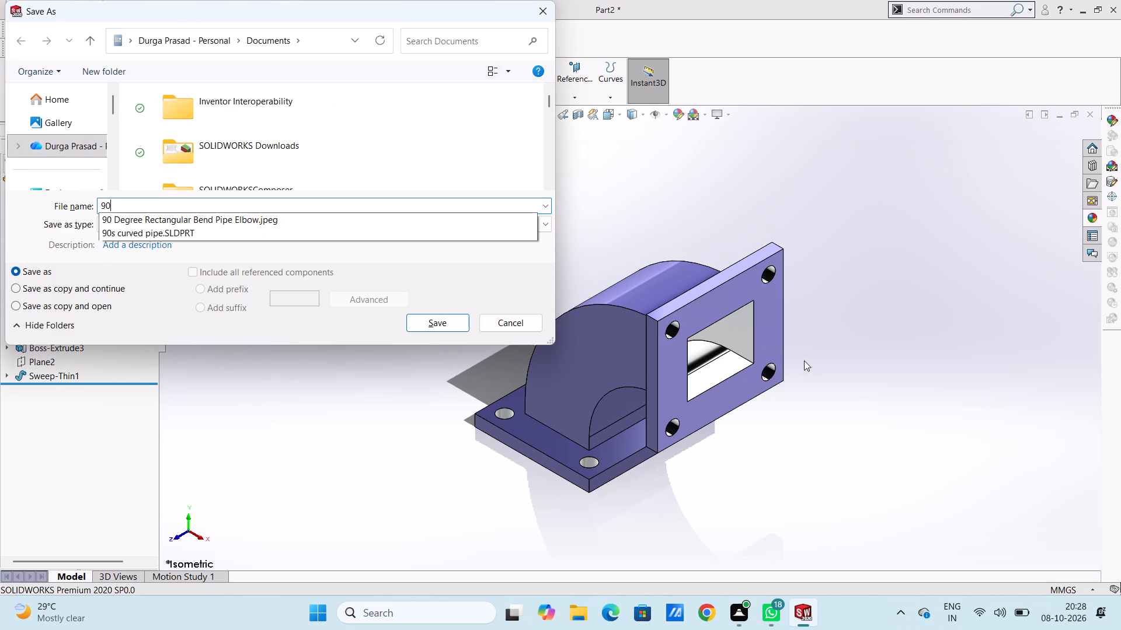
text(degreev)
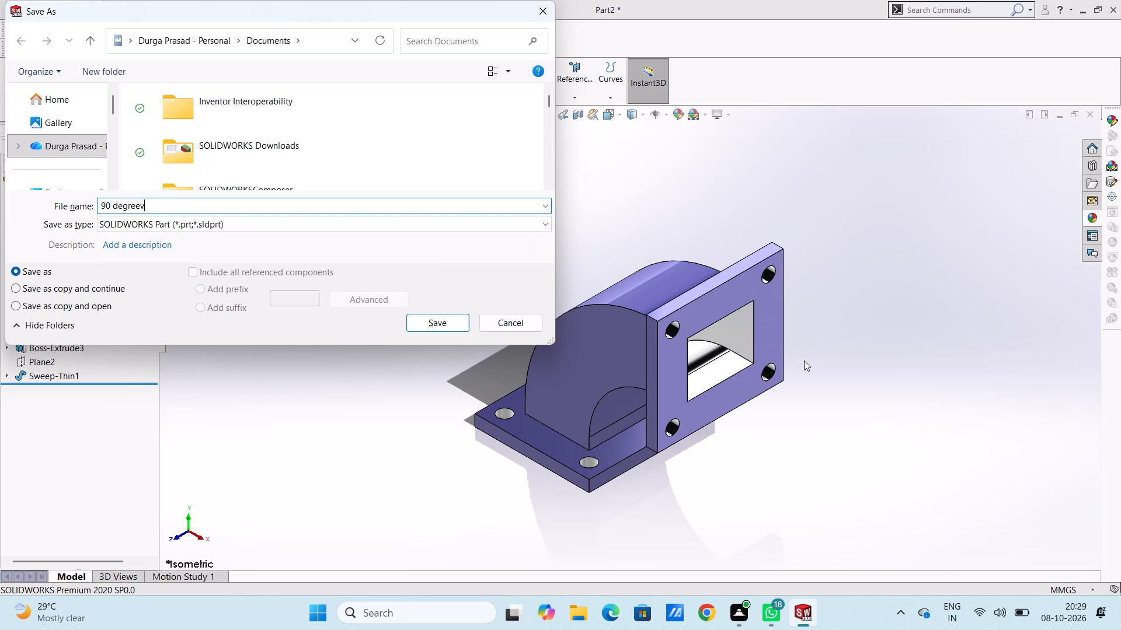
key(BackSpace)
key(space)
text(rectang)
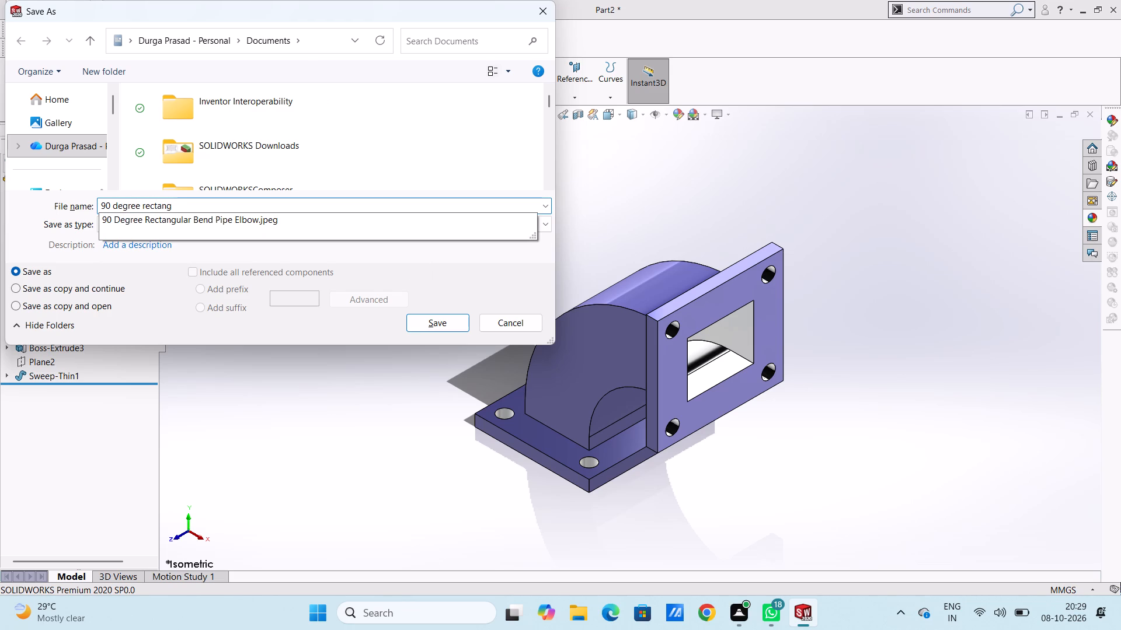
key(u)
text(lar bend)
key(space)
text(pip)
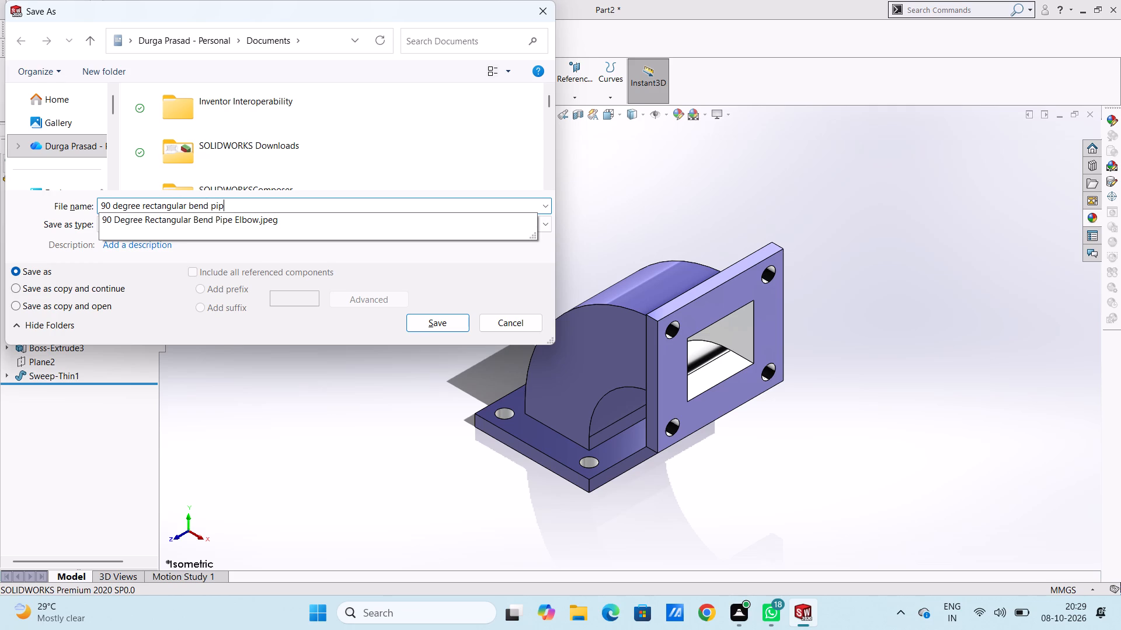
text(e elboe)
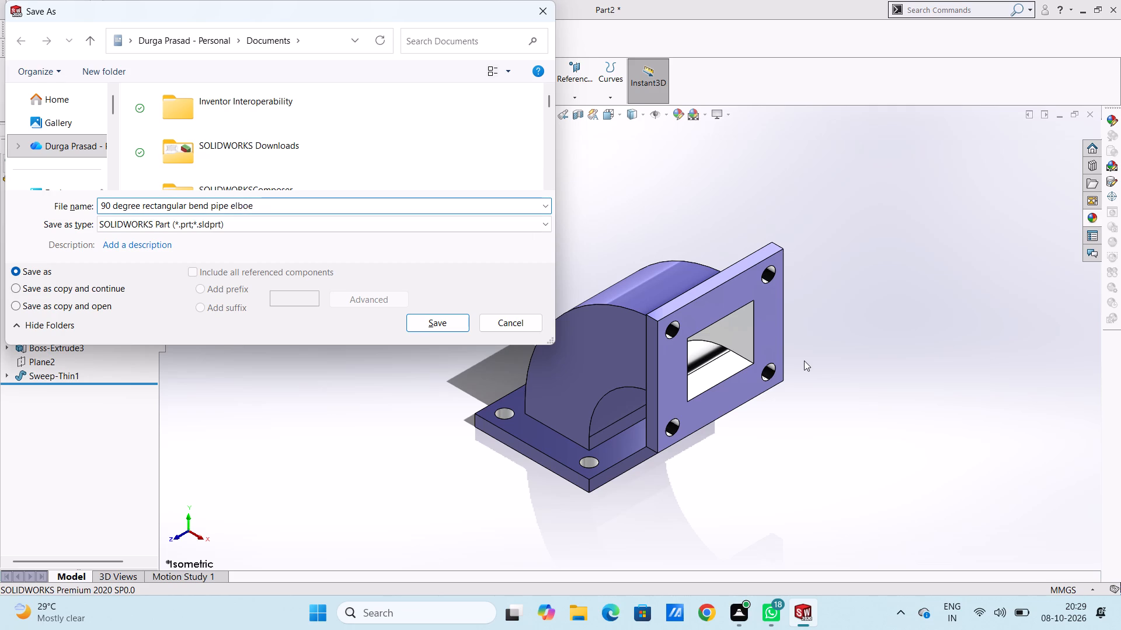
key(BackSpace)
key(w)
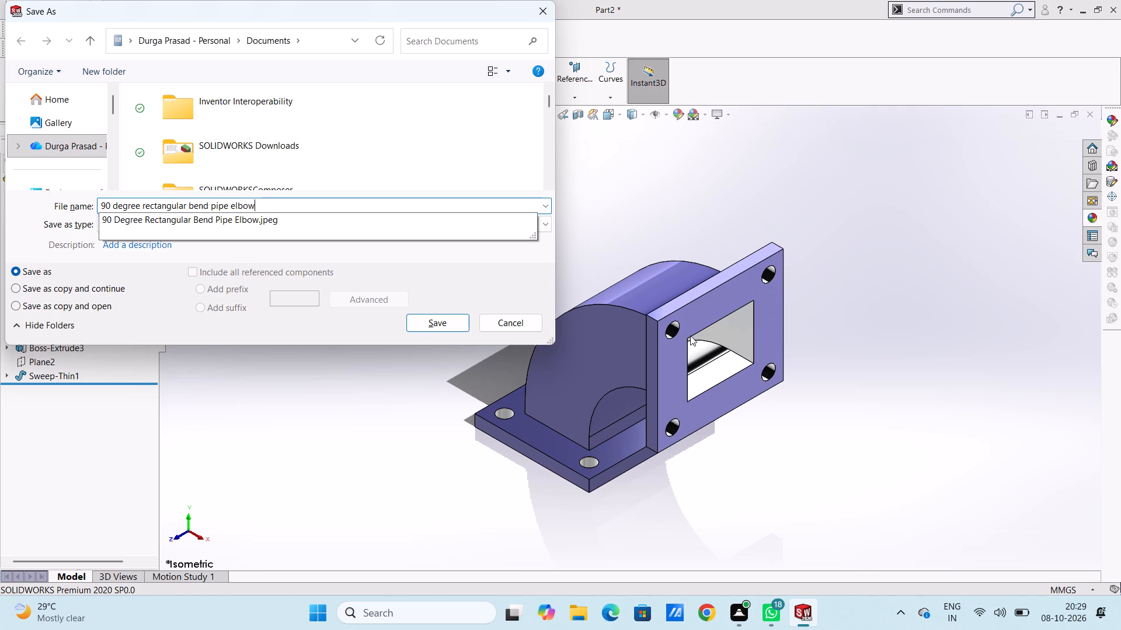
click(447, 317)
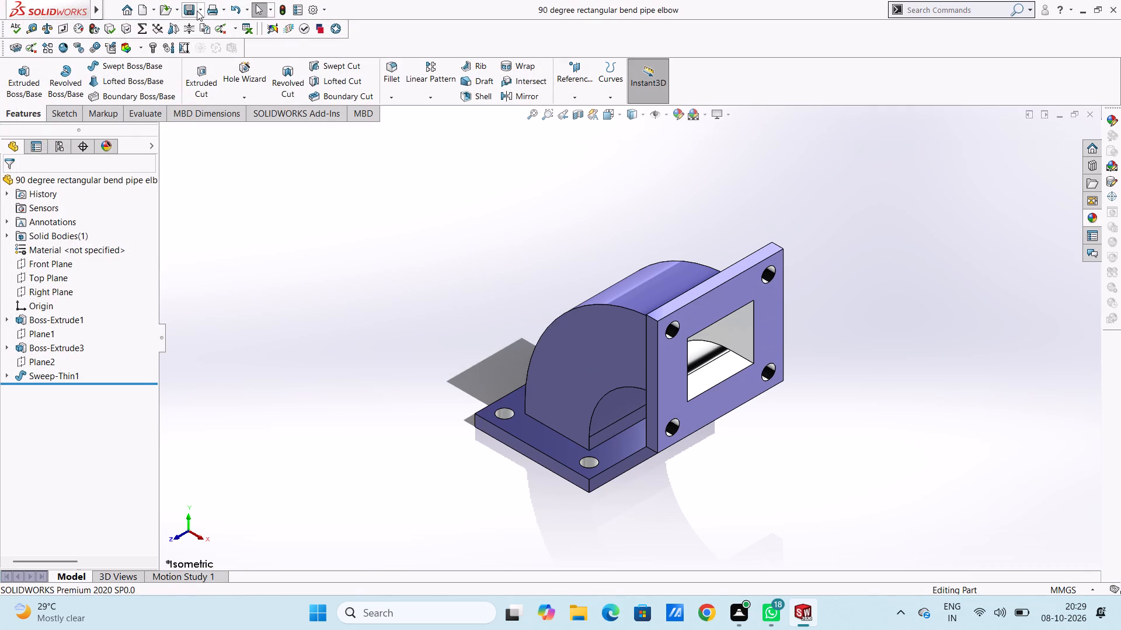
Save the part also as an Adobe PDF in the Documents folder, keeping the same file name.
click(199, 10)
click(215, 41)
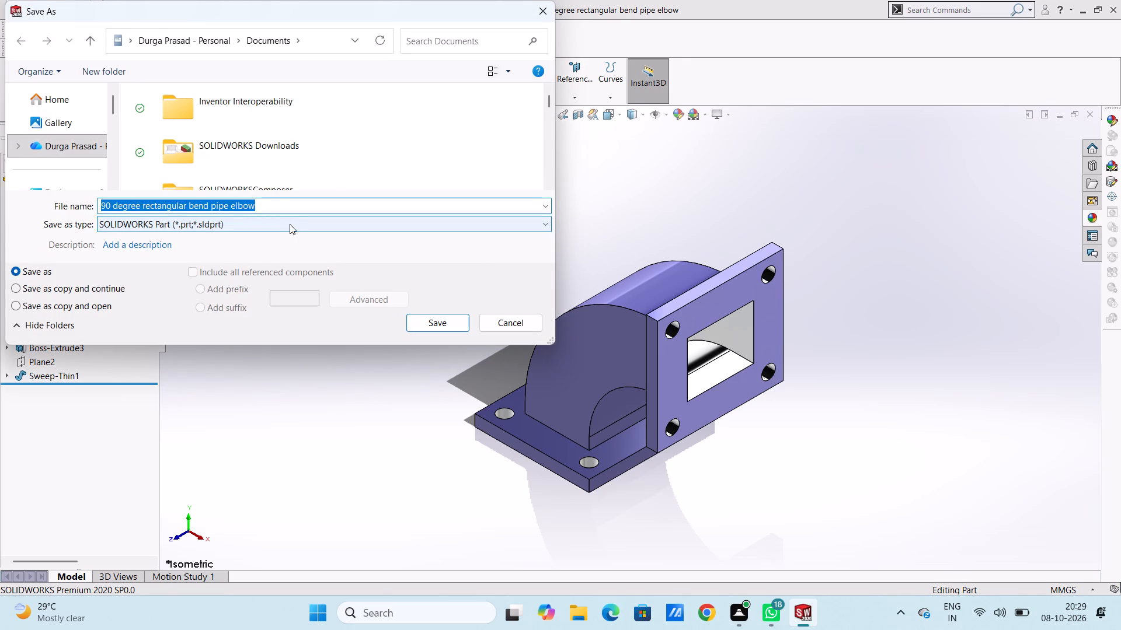
click(280, 220)
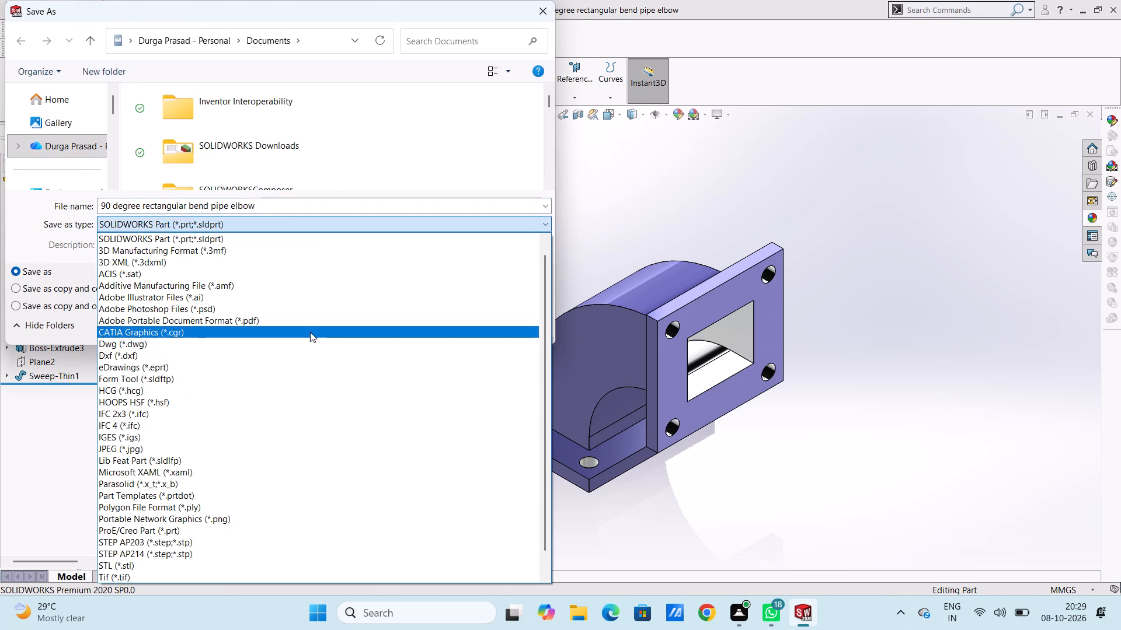
click(308, 323)
click(442, 345)
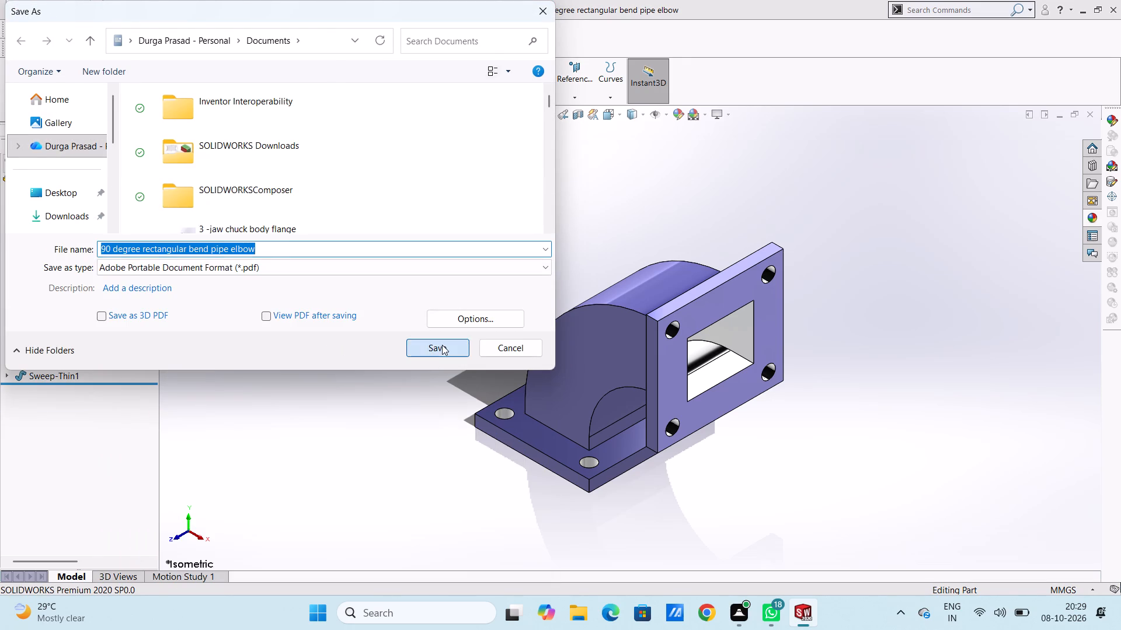